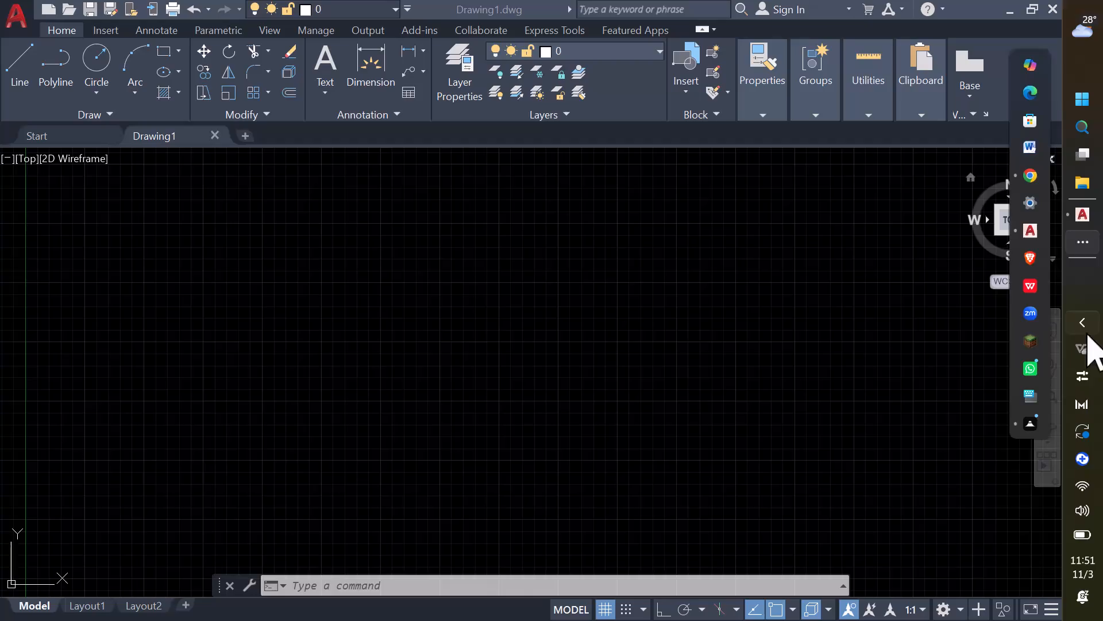
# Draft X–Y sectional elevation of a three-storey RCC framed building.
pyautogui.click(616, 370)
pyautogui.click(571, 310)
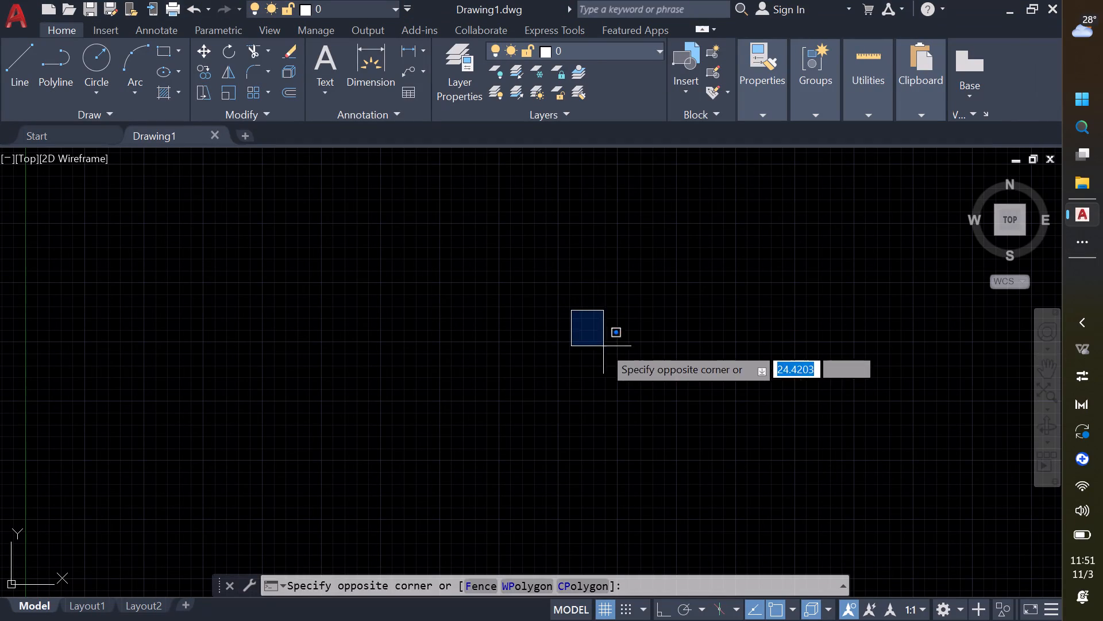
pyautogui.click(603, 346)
# Set the drawing units to Engineering length type with 0'-0" precision.
pyautogui.write('un')
pyautogui.press('Return')
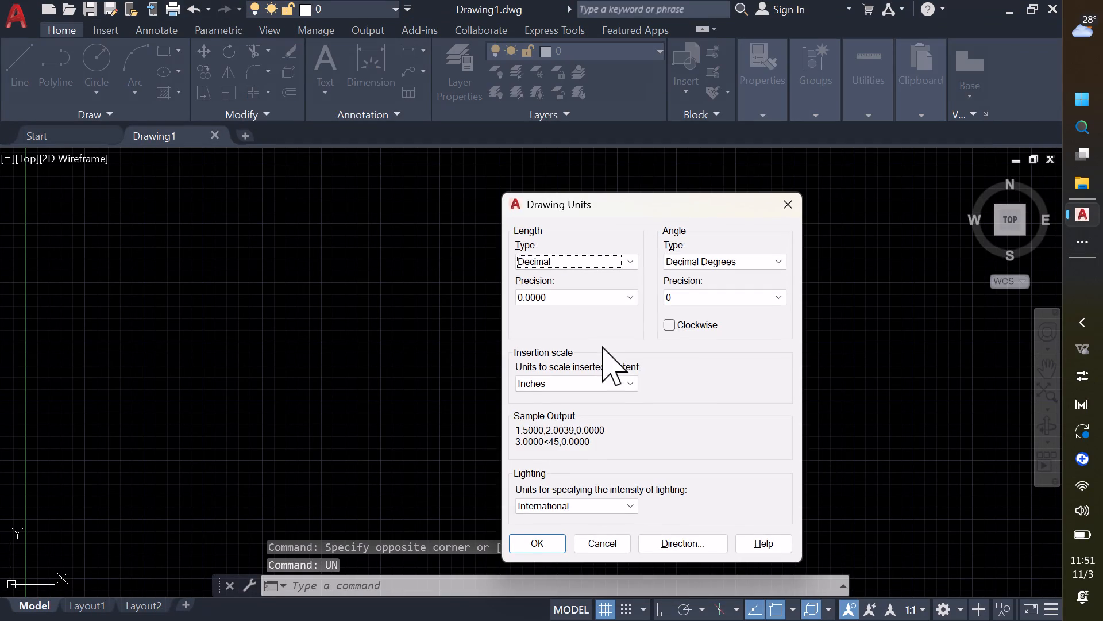
pyautogui.click(583, 264)
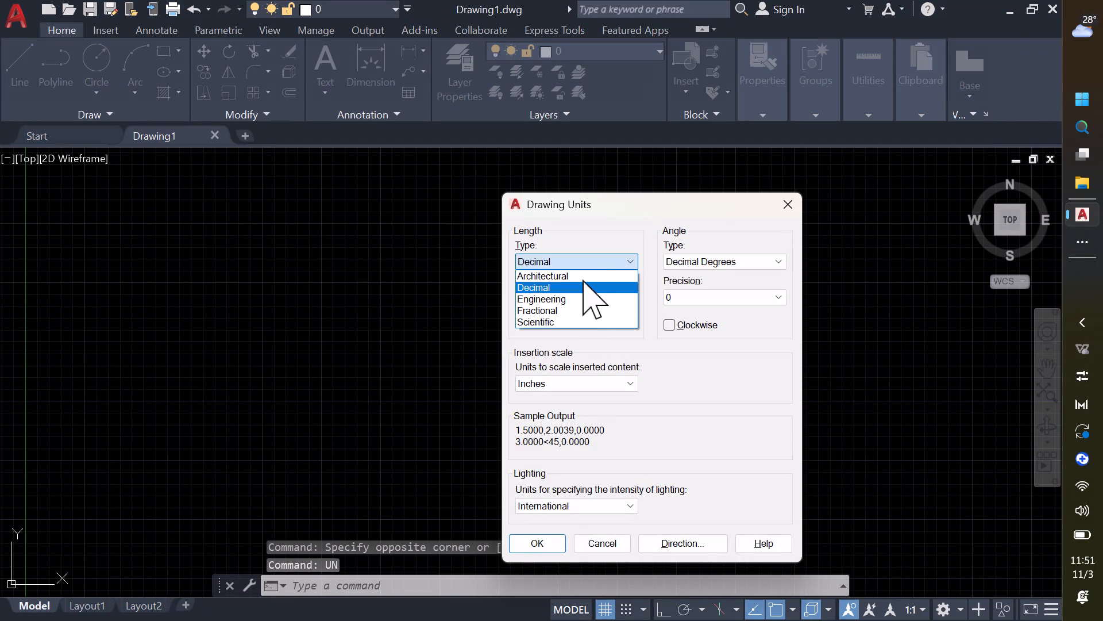
pyautogui.click(581, 300)
pyautogui.click(580, 297)
pyautogui.click(535, 309)
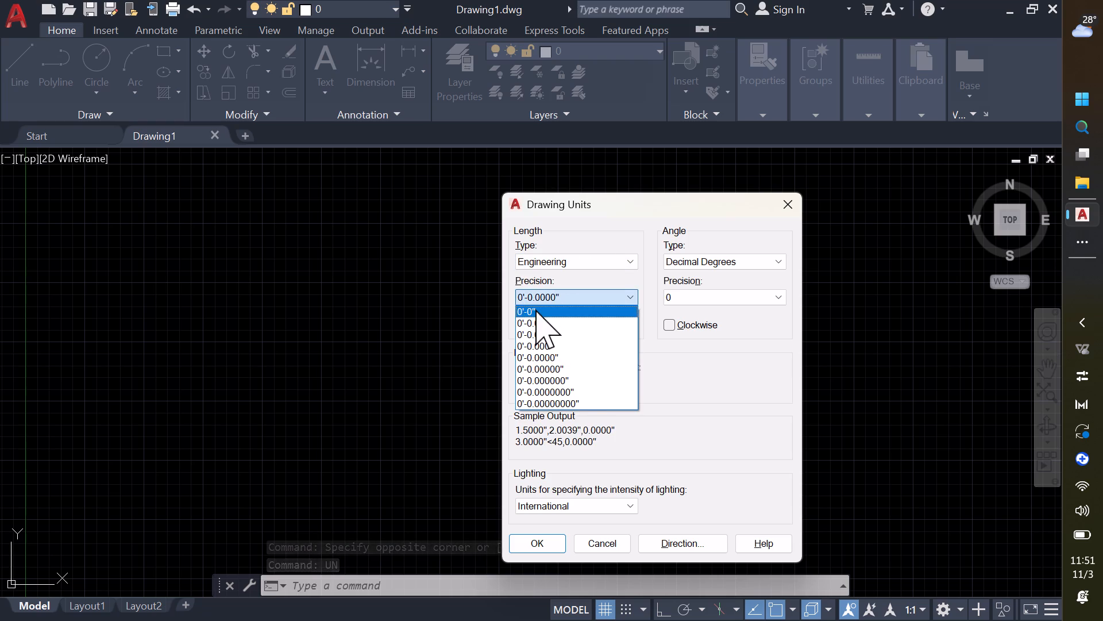
pyautogui.click(533, 539)
# Open the Standard dimension style for modification and set its primary units round-off to 6'.
pyautogui.press('d')
pyautogui.press('space')
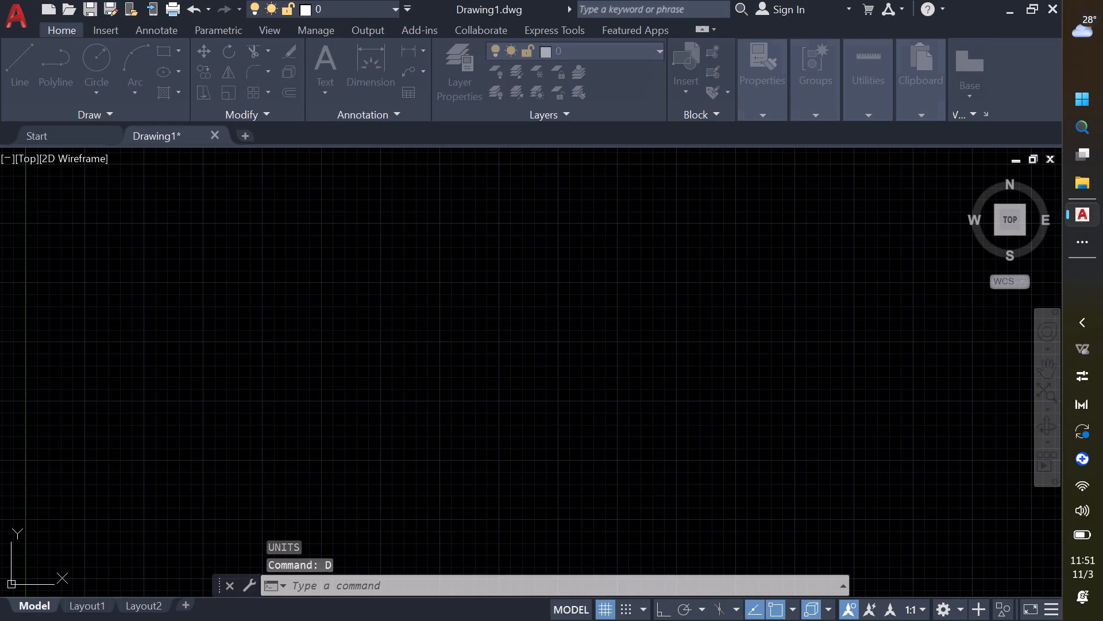
pyautogui.click(699, 278)
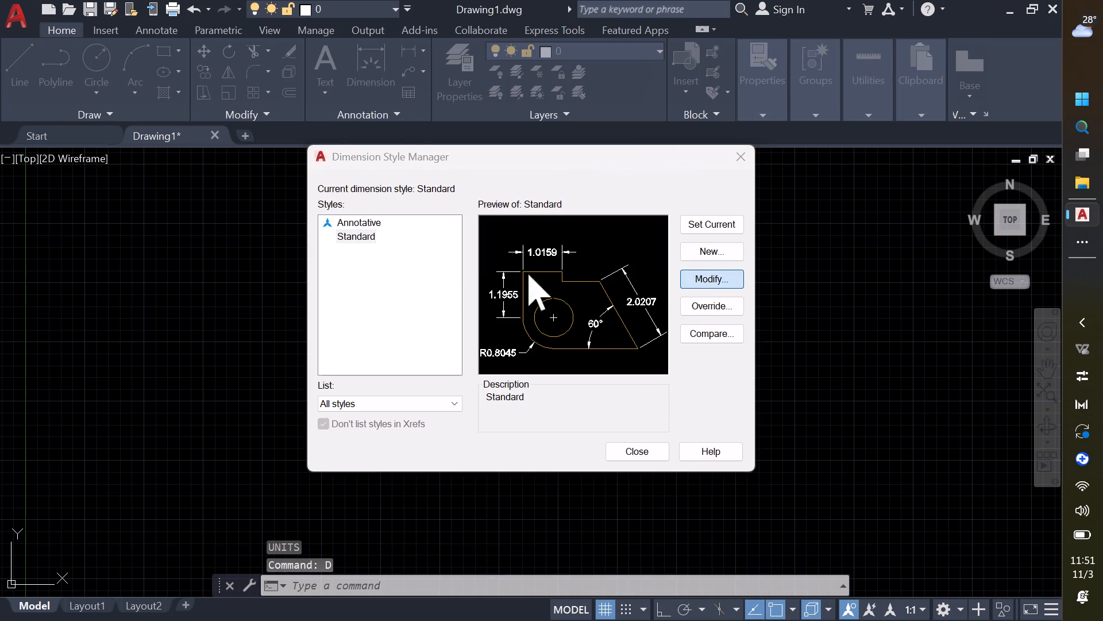
pyautogui.click(475, 191)
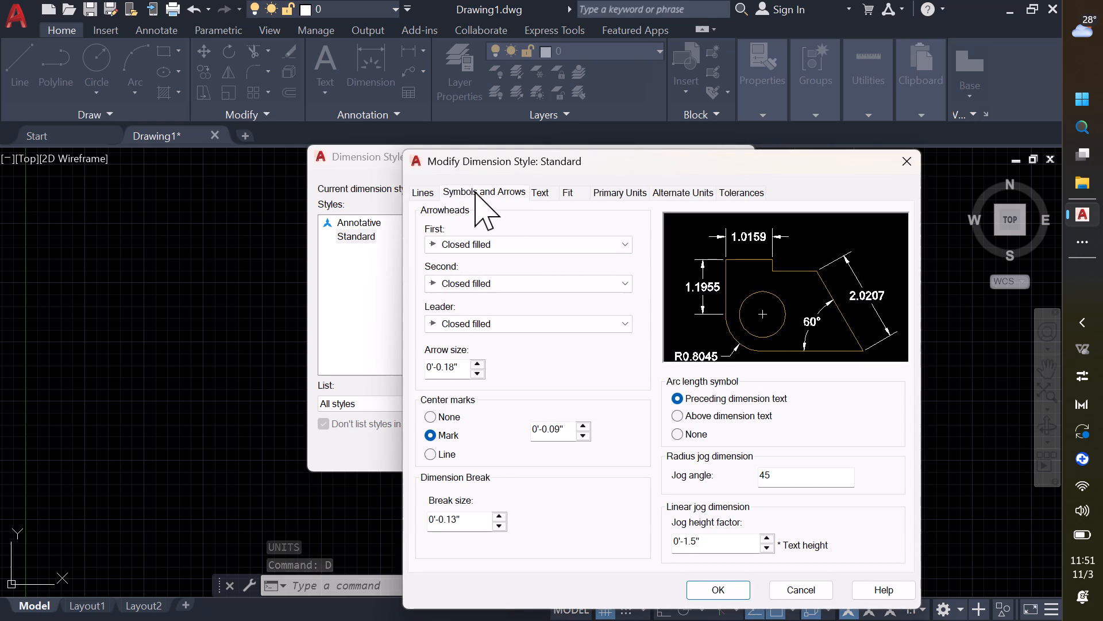
pyautogui.click(611, 198)
pyautogui.click(597, 333)
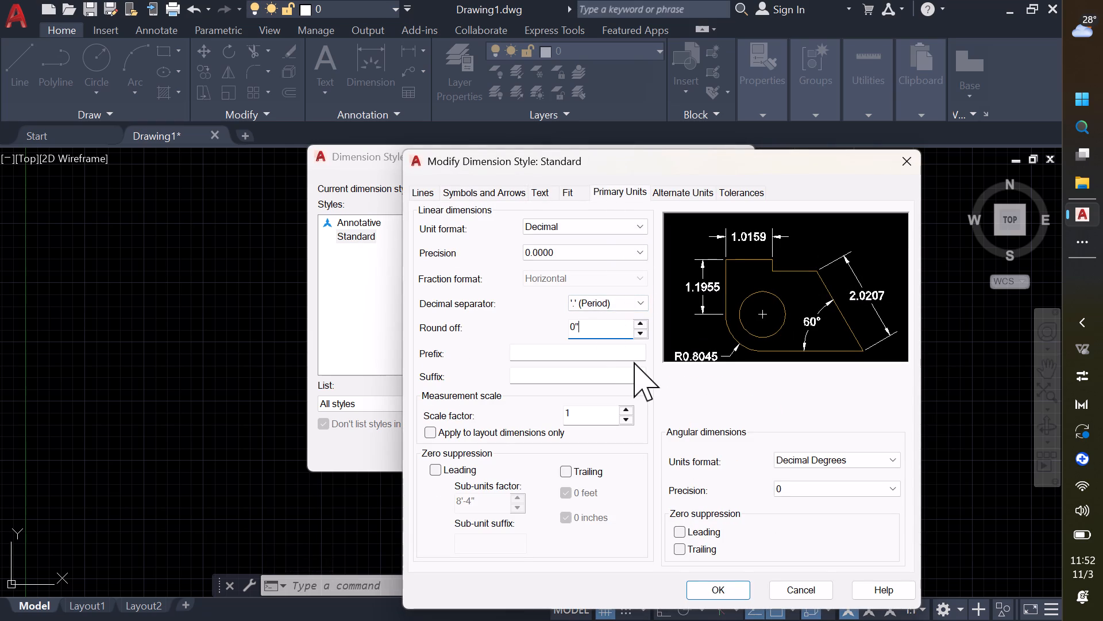
pyautogui.press('BackSpace')
pyautogui.press('BackSpace')
pyautogui.press('BackSpace')
pyautogui.write("6'")
pyautogui.press('Return')
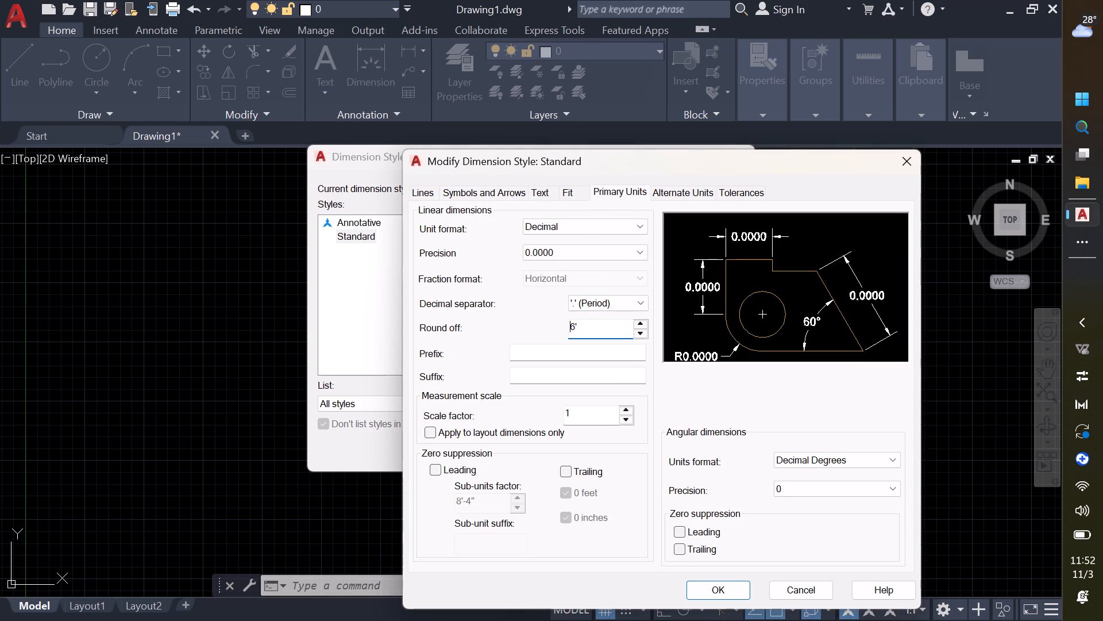
# Set the dimension style's linear unit format to Engineering with 0'-0" precision.
pyautogui.click(595, 225)
pyautogui.click(592, 269)
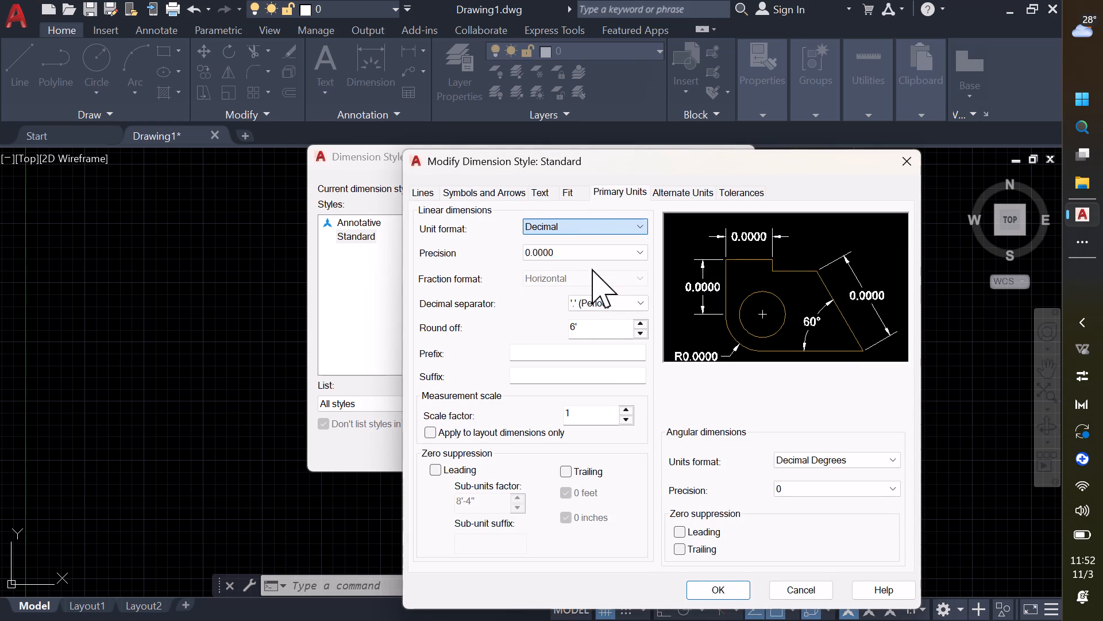
pyautogui.click(597, 254)
pyautogui.click(596, 267)
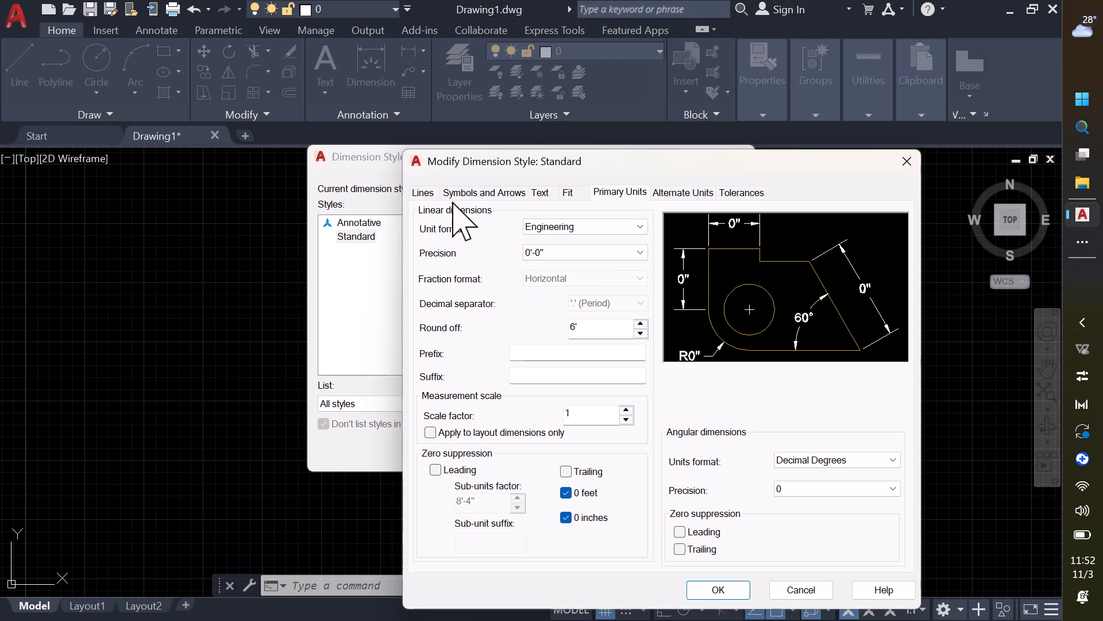
# Set the dimension style's arrow size to 4'.
pyautogui.moveTo(457, 199); pyautogui.dragTo(462, 197)
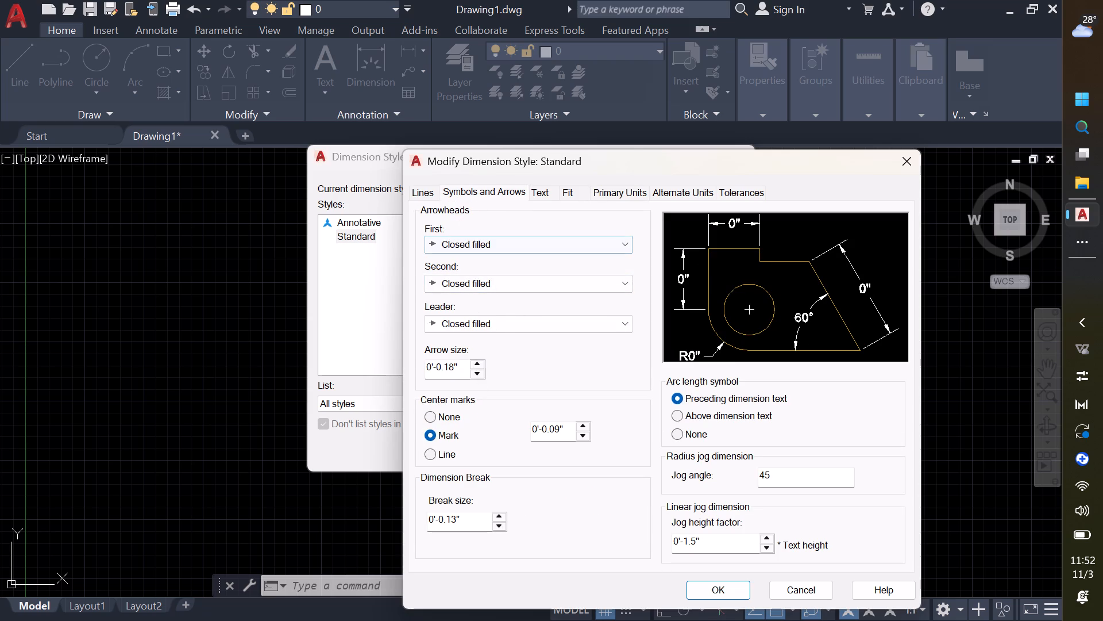
pyautogui.moveTo(460, 369); pyautogui.dragTo(370, 351)
pyautogui.press('BackSpace')
pyautogui.write("4'")
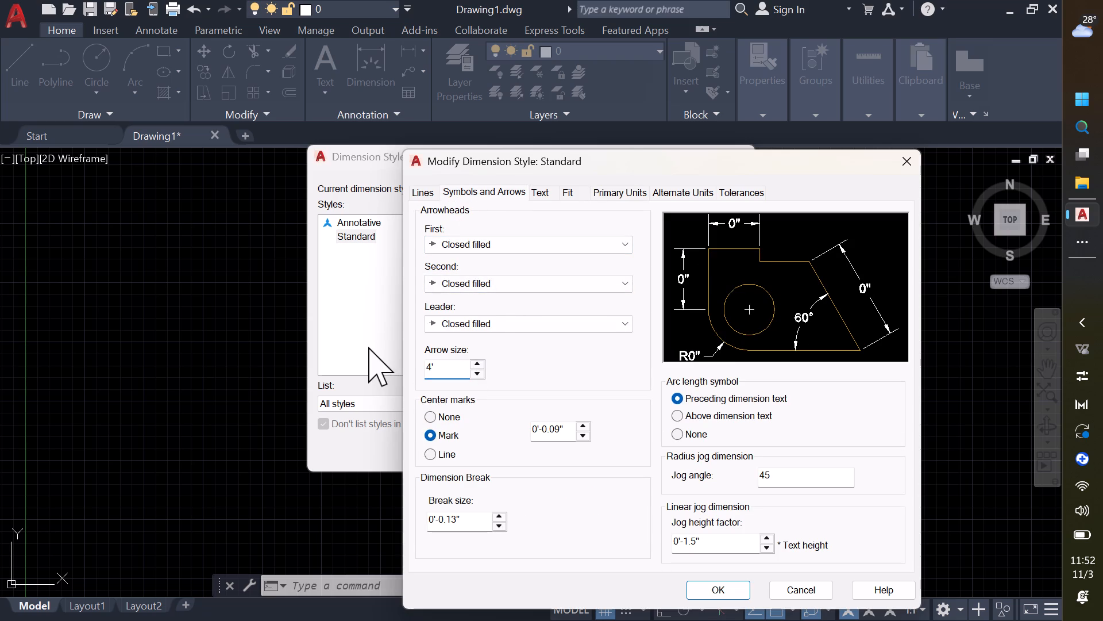
pyautogui.press('Return')
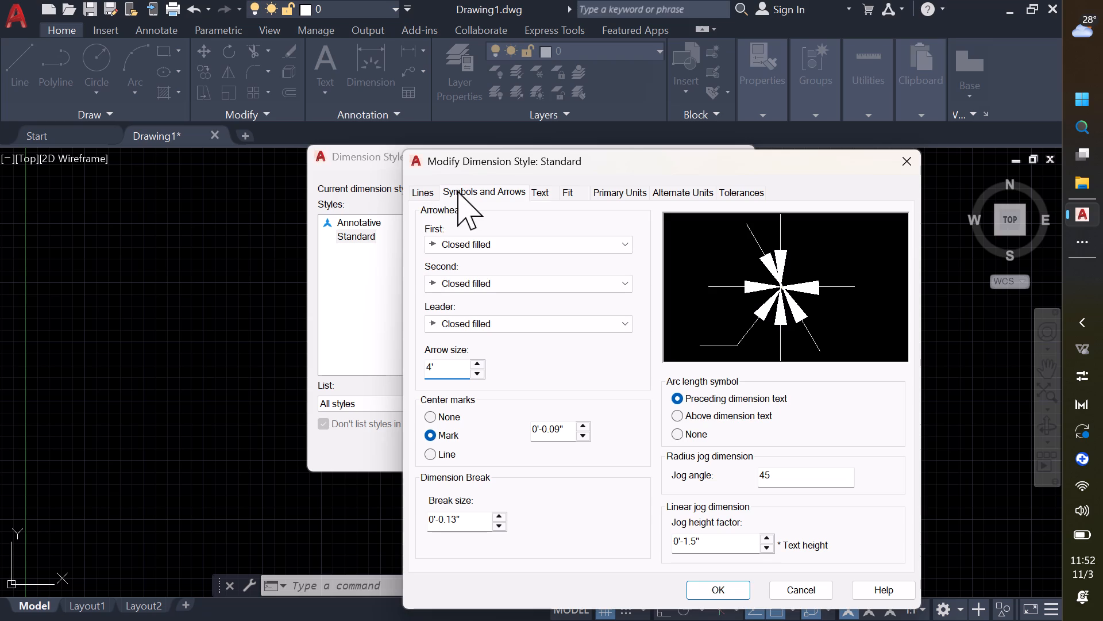
# Set the dimension style's text height to 4'.
pyautogui.click(467, 190)
pyautogui.click(496, 188)
pyautogui.click(528, 191)
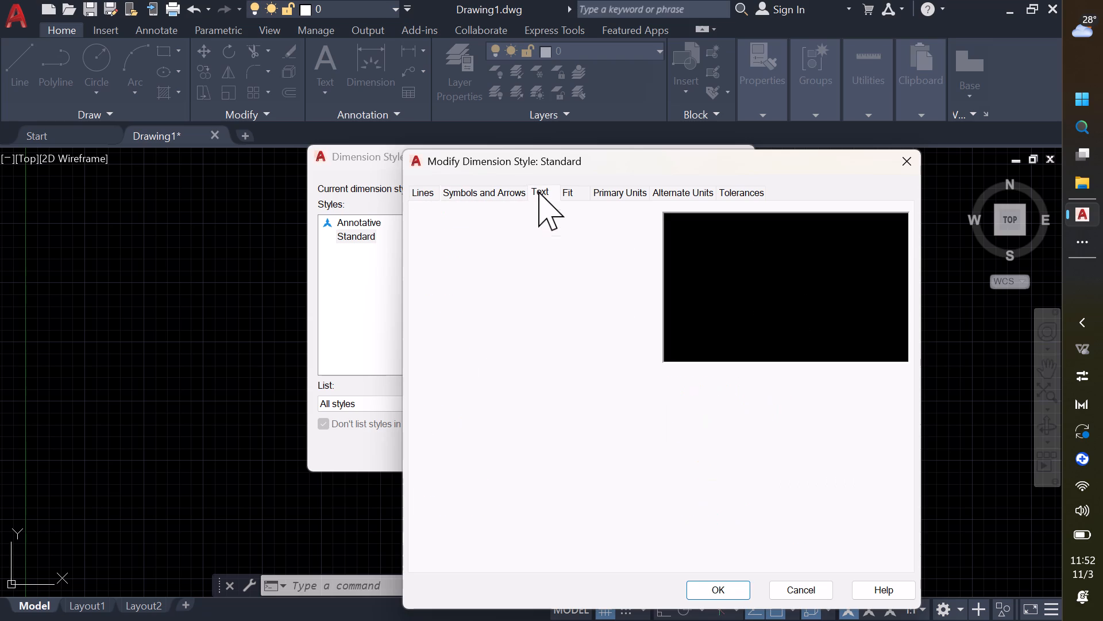
pyautogui.click(537, 191)
pyautogui.moveTo(620, 315); pyautogui.dragTo(479, 361)
pyautogui.press('BackSpace')
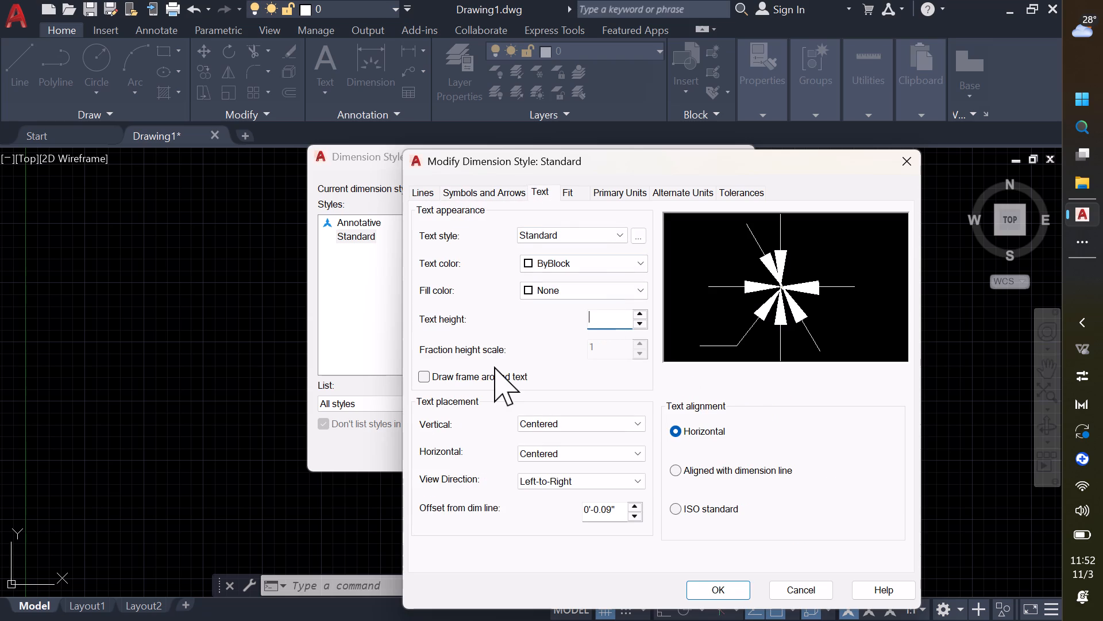
pyautogui.press('4')
pyautogui.press("'")
pyautogui.press('Return')
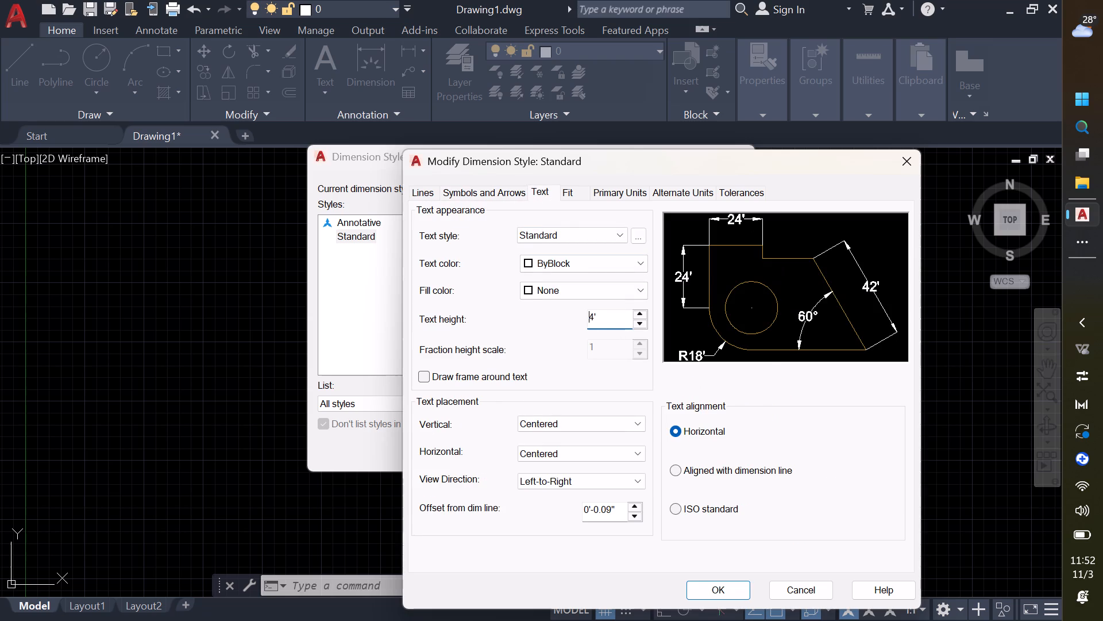
# Set the baseline spacing of the dimension lines to 6'.
pyautogui.click(579, 196)
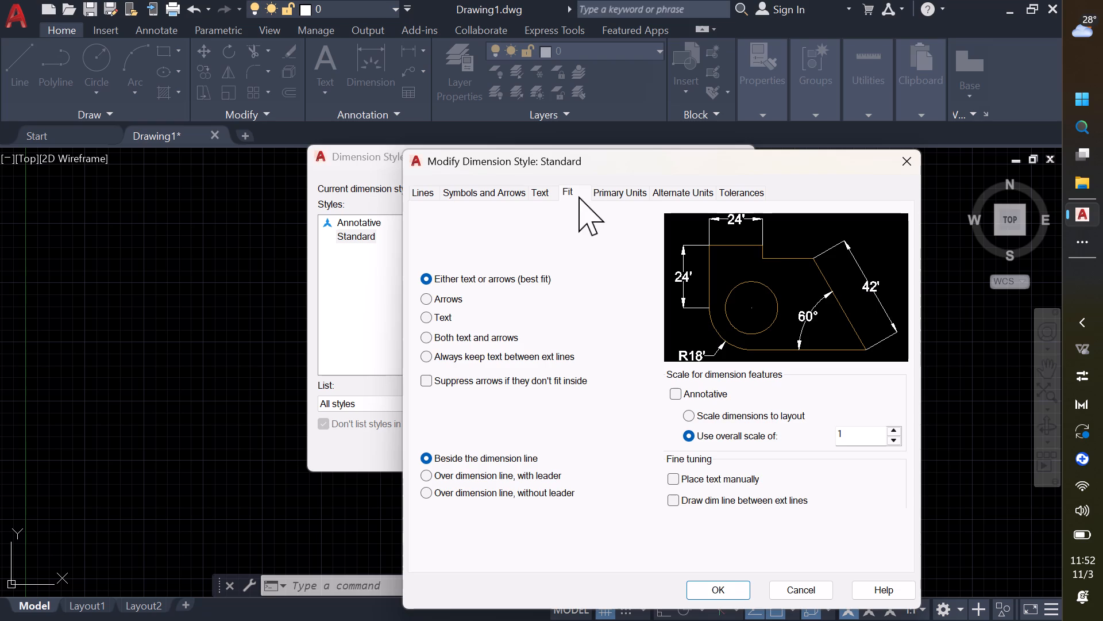
pyautogui.click(489, 192)
pyautogui.click(419, 189)
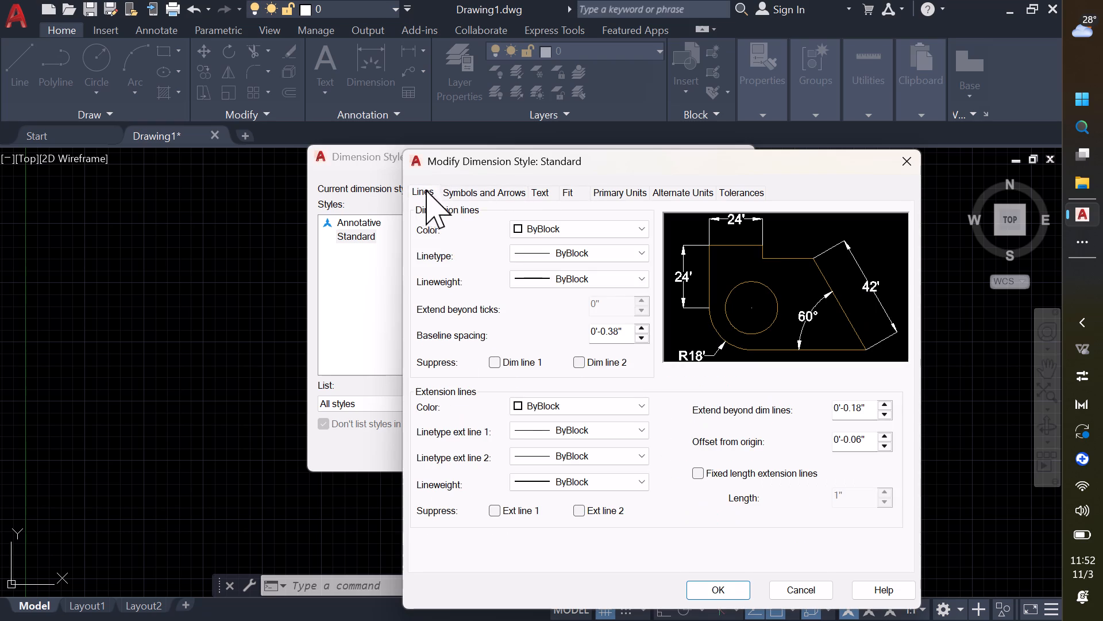
pyautogui.moveTo(633, 341); pyautogui.dragTo(509, 337)
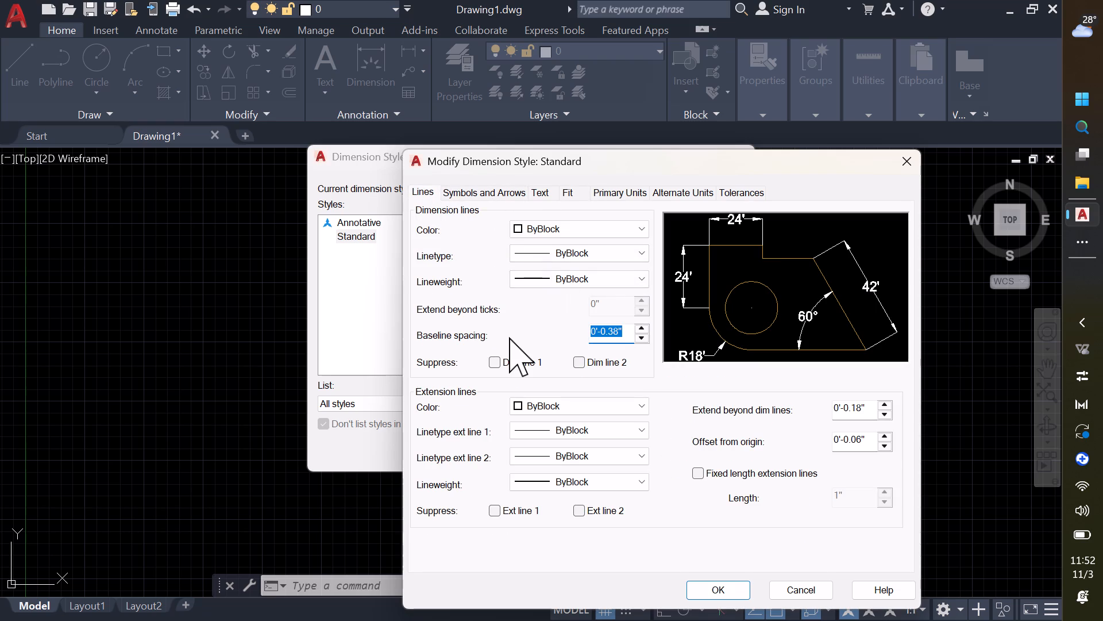
pyautogui.press('BackSpace')
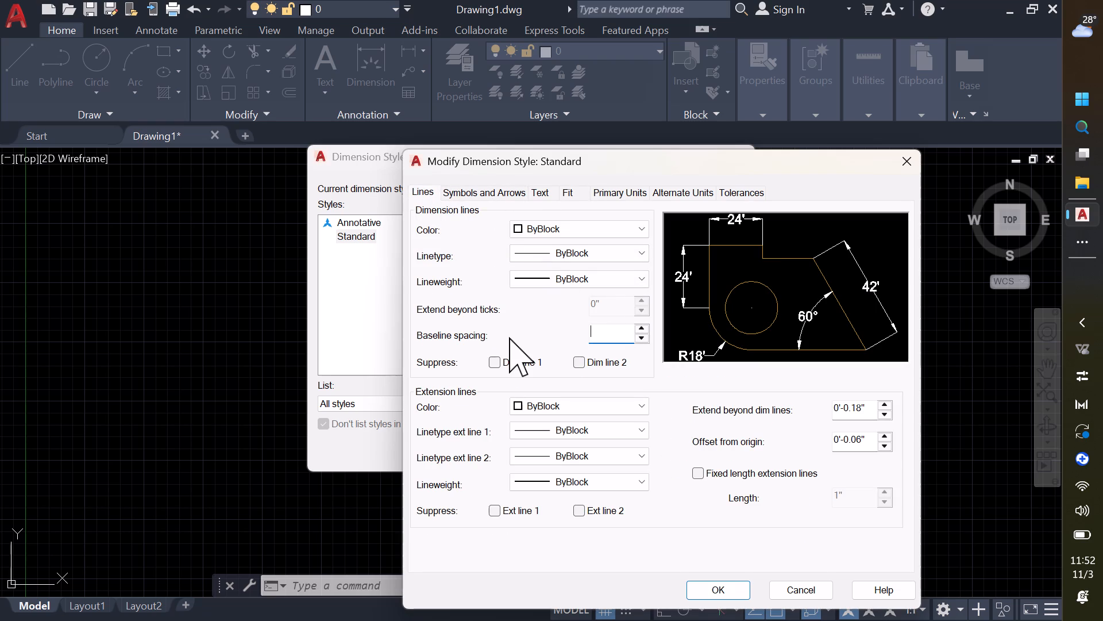
pyautogui.write("6'")
pyautogui.press('Return')
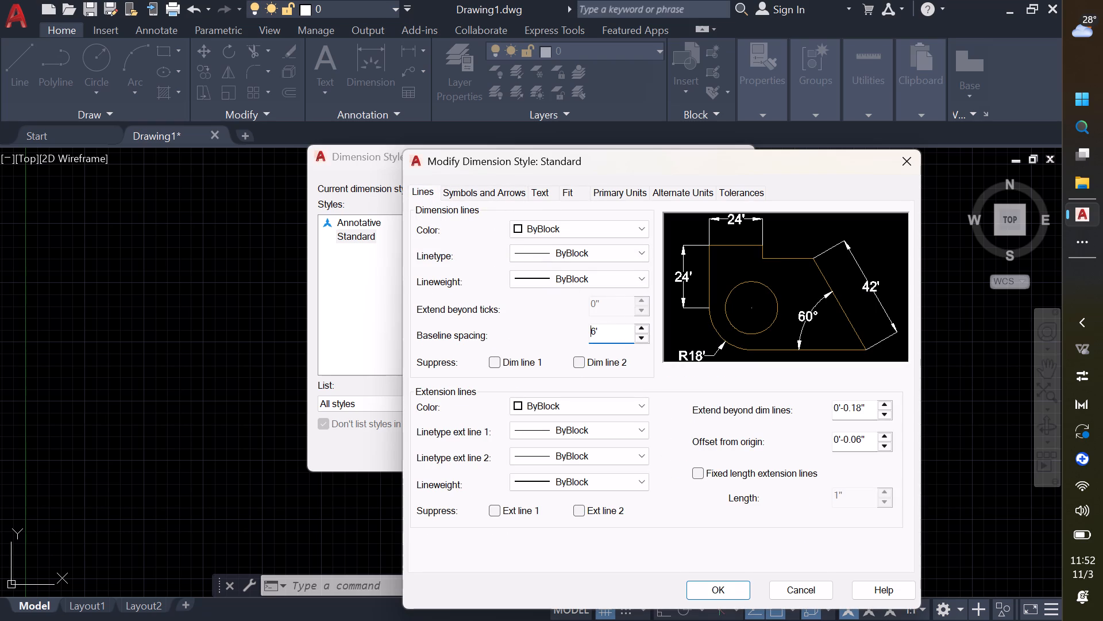
# Review the primary units, alternate units and tolerances, keeping 0'-0" precision, and save the modified Standard dimension style.
pyautogui.click(626, 193)
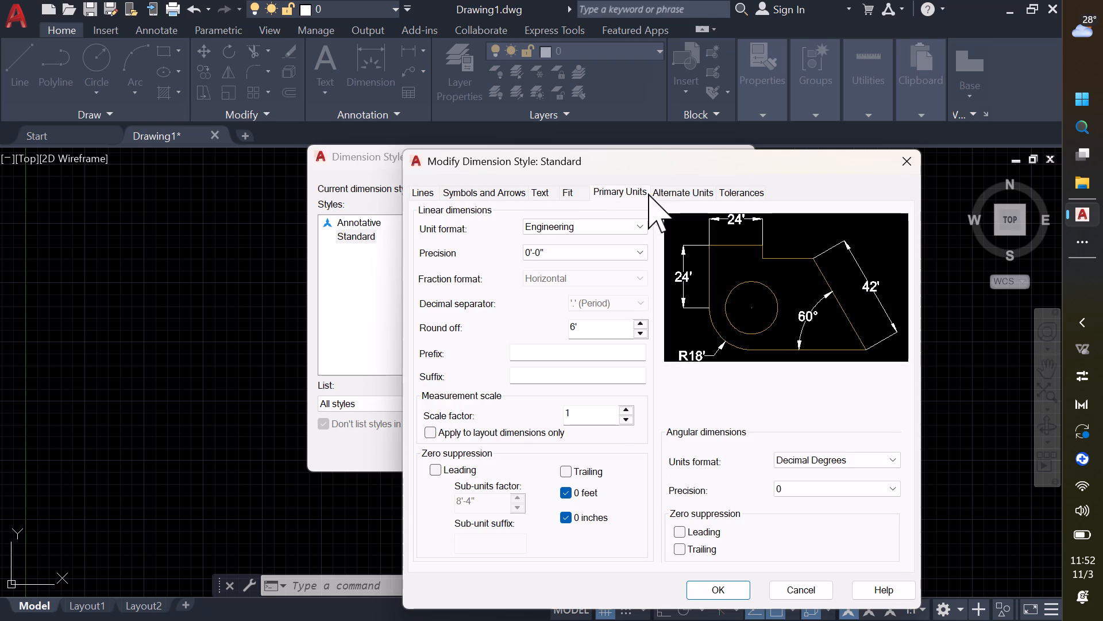
pyautogui.click(590, 268)
pyautogui.click(589, 254)
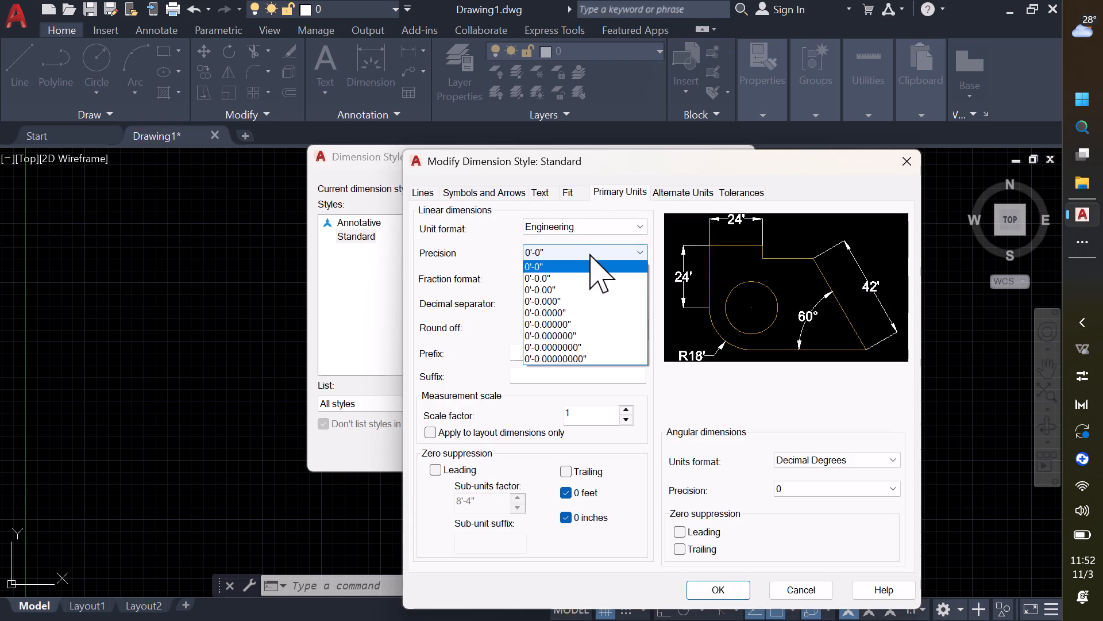
pyautogui.click(564, 267)
pyautogui.click(662, 191)
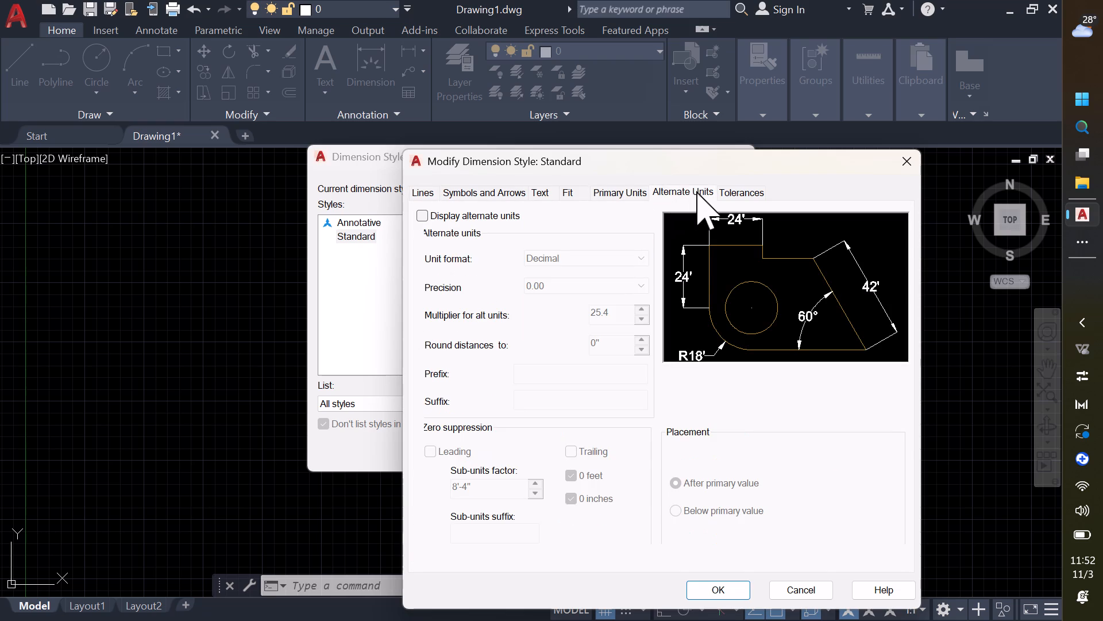
pyautogui.click(720, 194)
pyautogui.click(649, 202)
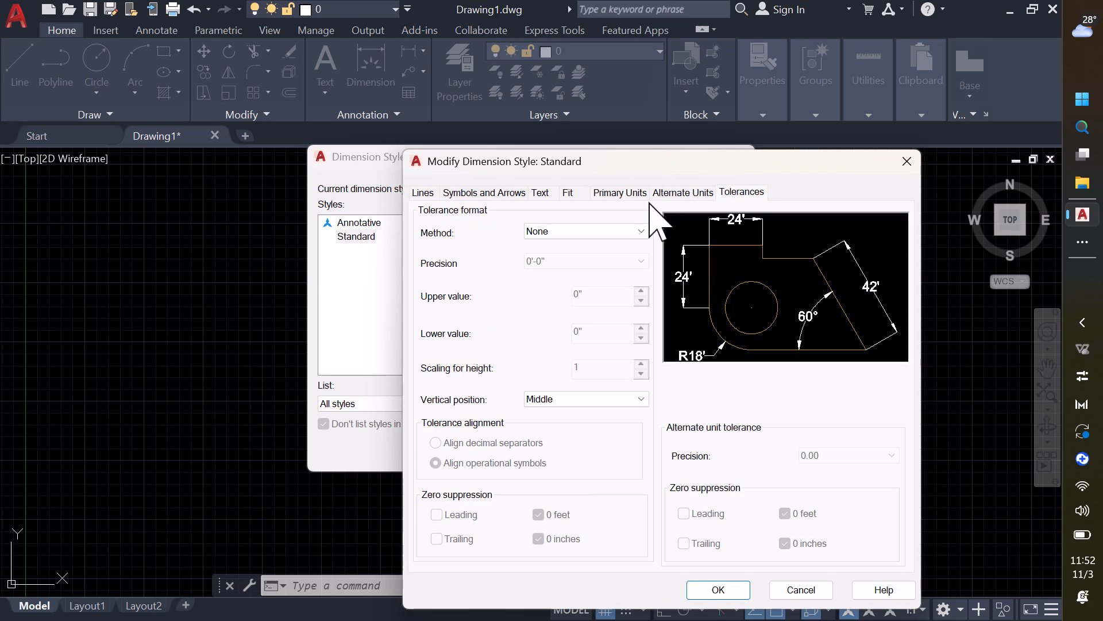
pyautogui.click(695, 589)
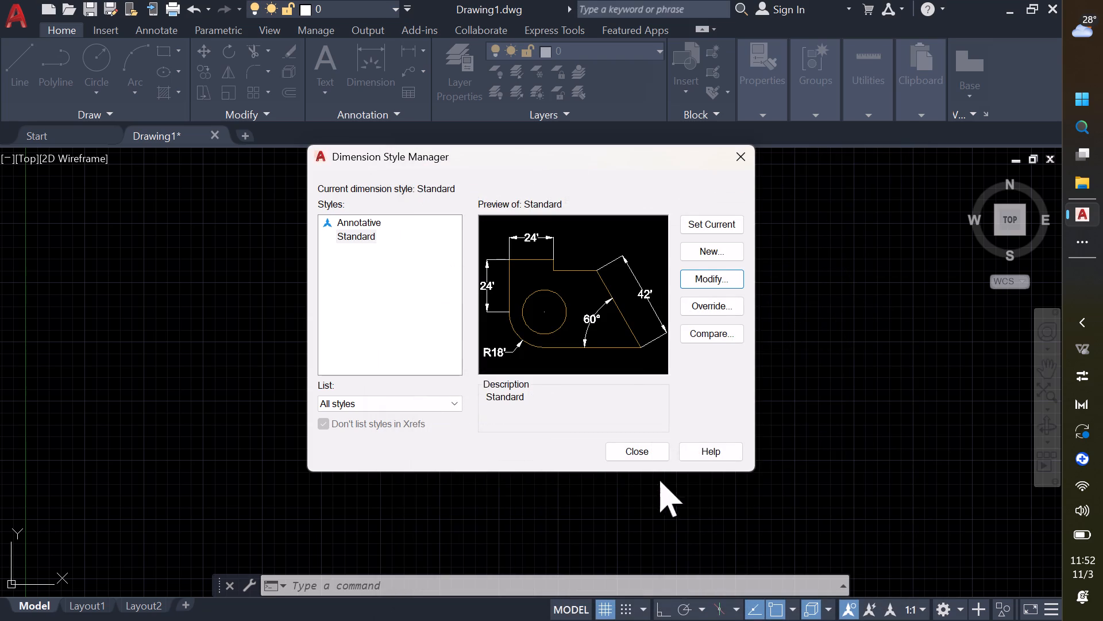
pyautogui.click(631, 450)
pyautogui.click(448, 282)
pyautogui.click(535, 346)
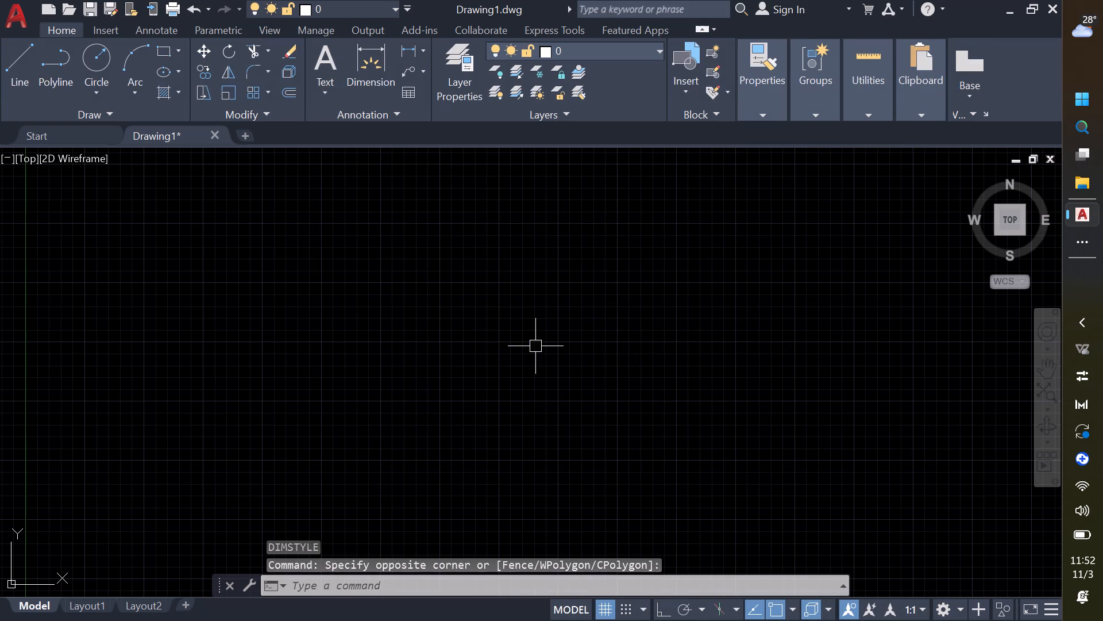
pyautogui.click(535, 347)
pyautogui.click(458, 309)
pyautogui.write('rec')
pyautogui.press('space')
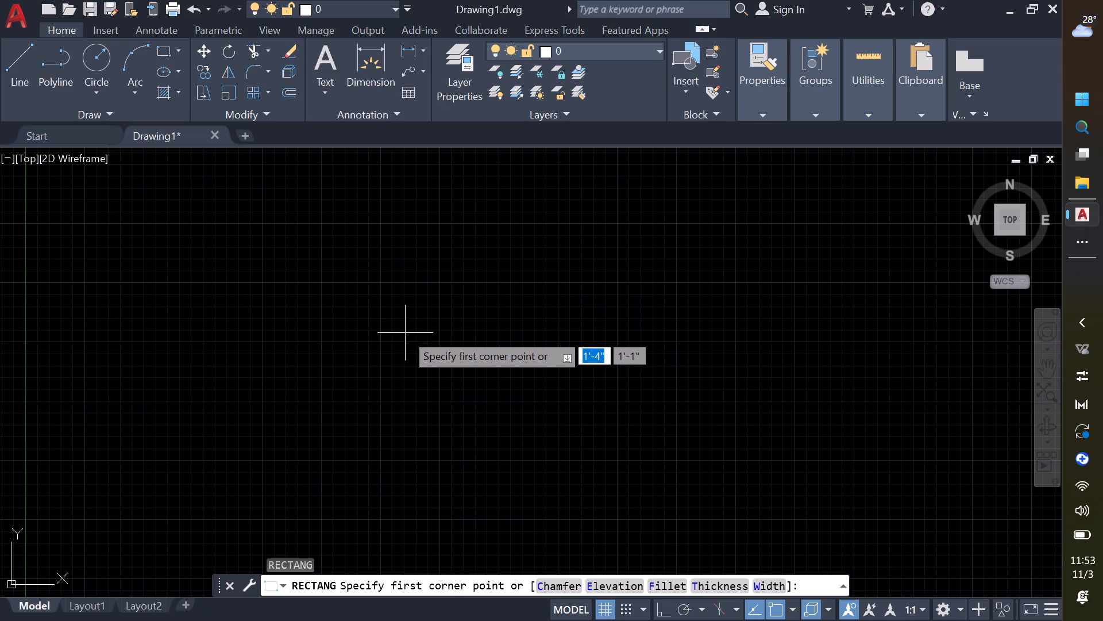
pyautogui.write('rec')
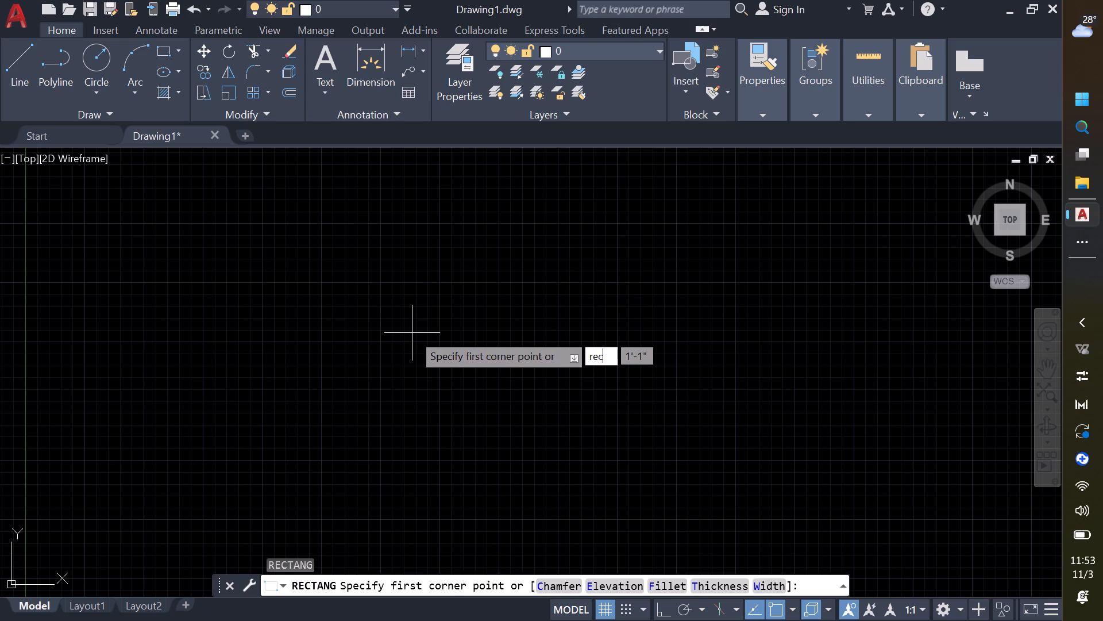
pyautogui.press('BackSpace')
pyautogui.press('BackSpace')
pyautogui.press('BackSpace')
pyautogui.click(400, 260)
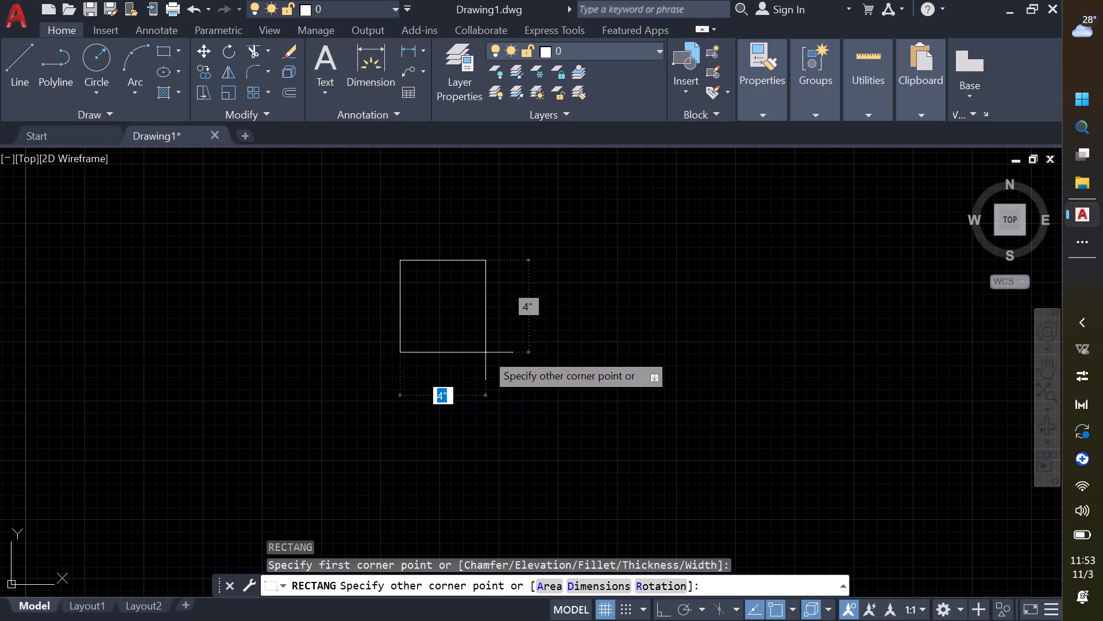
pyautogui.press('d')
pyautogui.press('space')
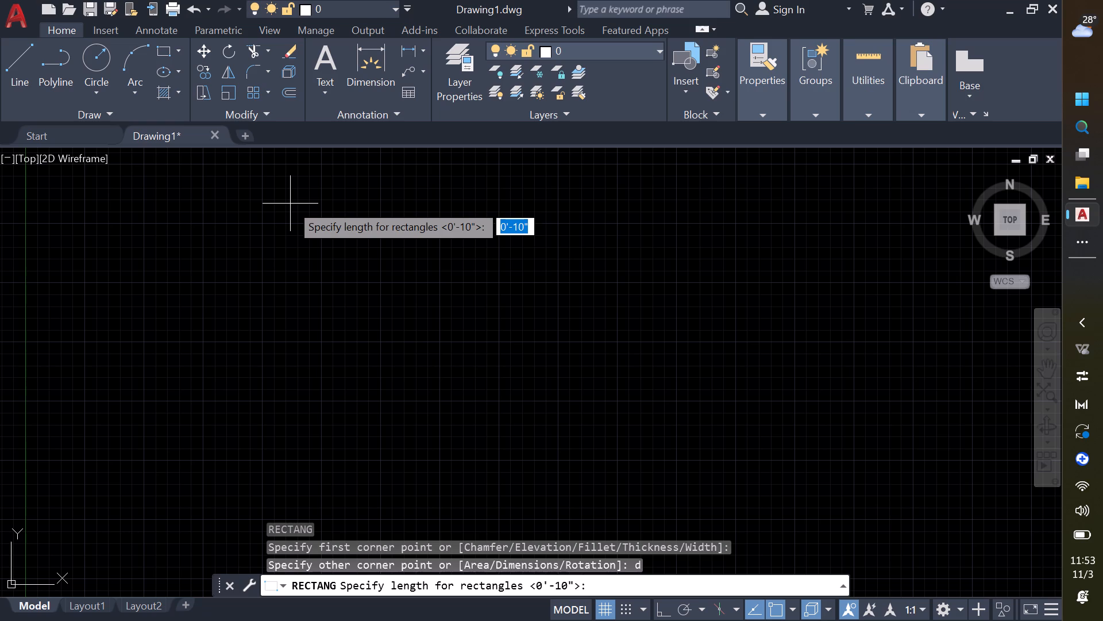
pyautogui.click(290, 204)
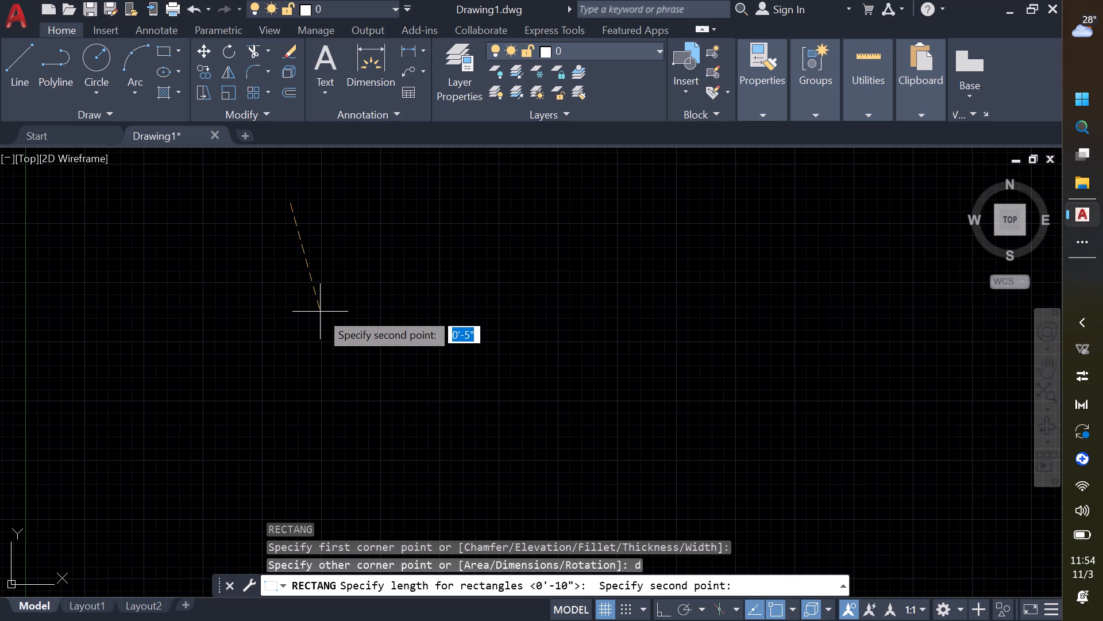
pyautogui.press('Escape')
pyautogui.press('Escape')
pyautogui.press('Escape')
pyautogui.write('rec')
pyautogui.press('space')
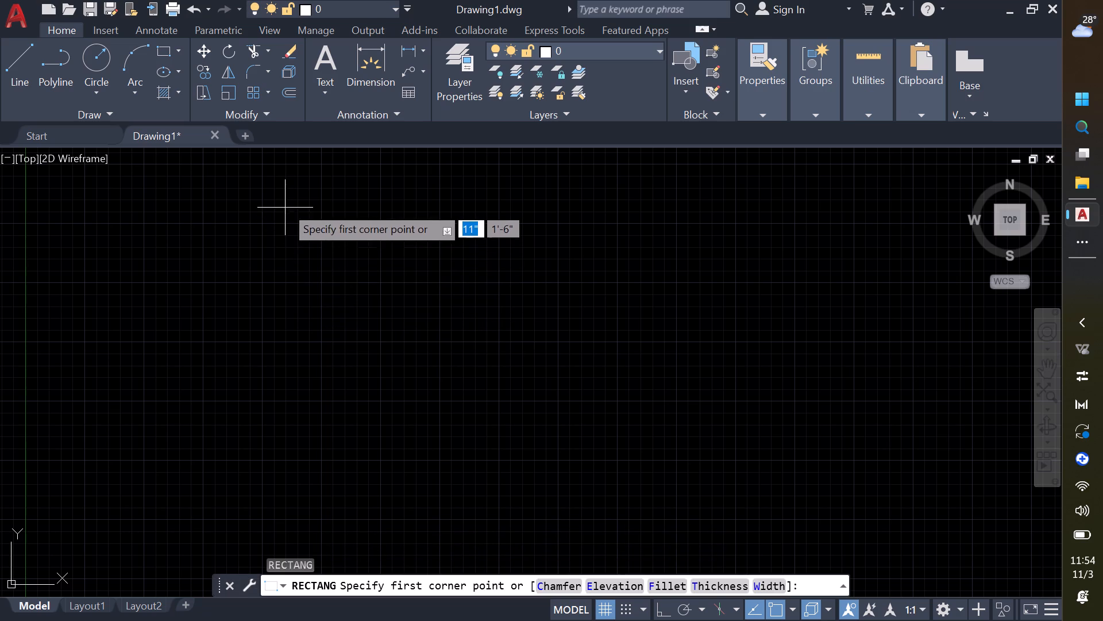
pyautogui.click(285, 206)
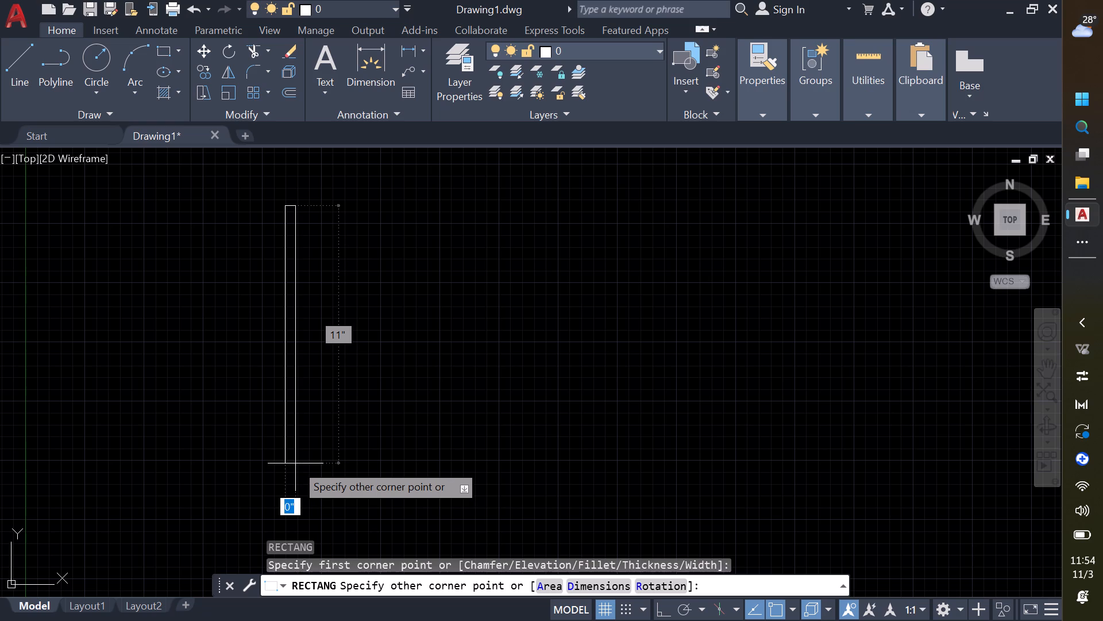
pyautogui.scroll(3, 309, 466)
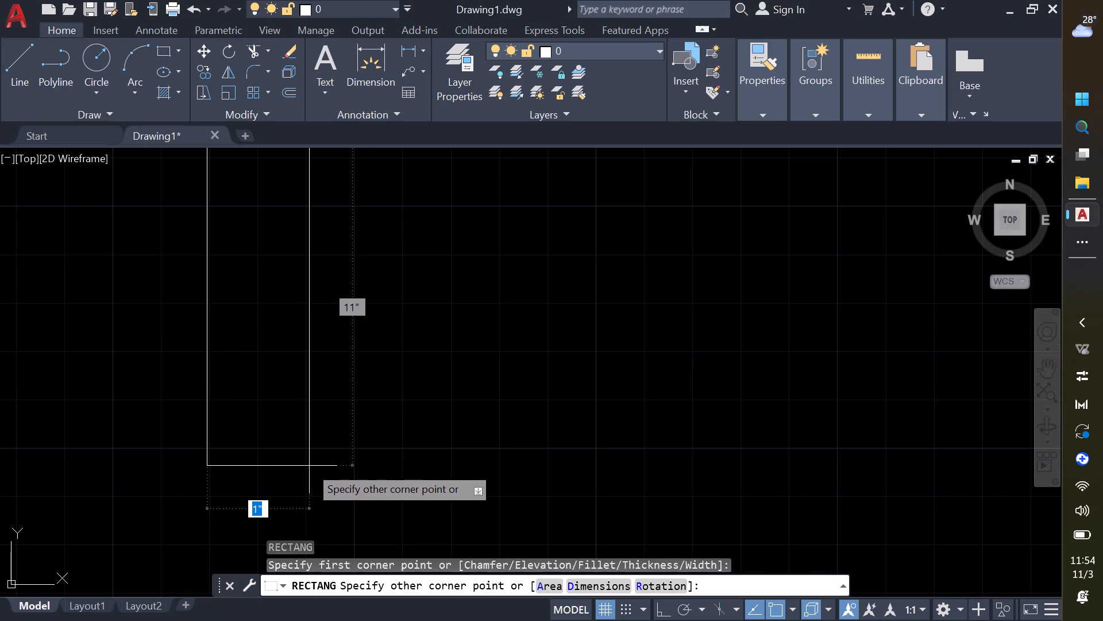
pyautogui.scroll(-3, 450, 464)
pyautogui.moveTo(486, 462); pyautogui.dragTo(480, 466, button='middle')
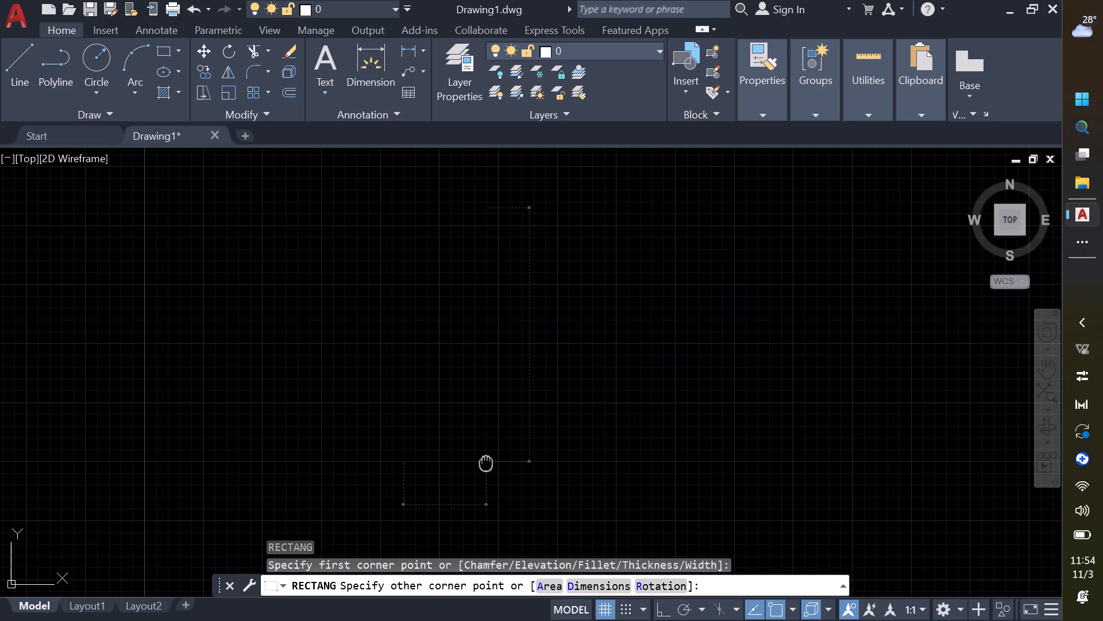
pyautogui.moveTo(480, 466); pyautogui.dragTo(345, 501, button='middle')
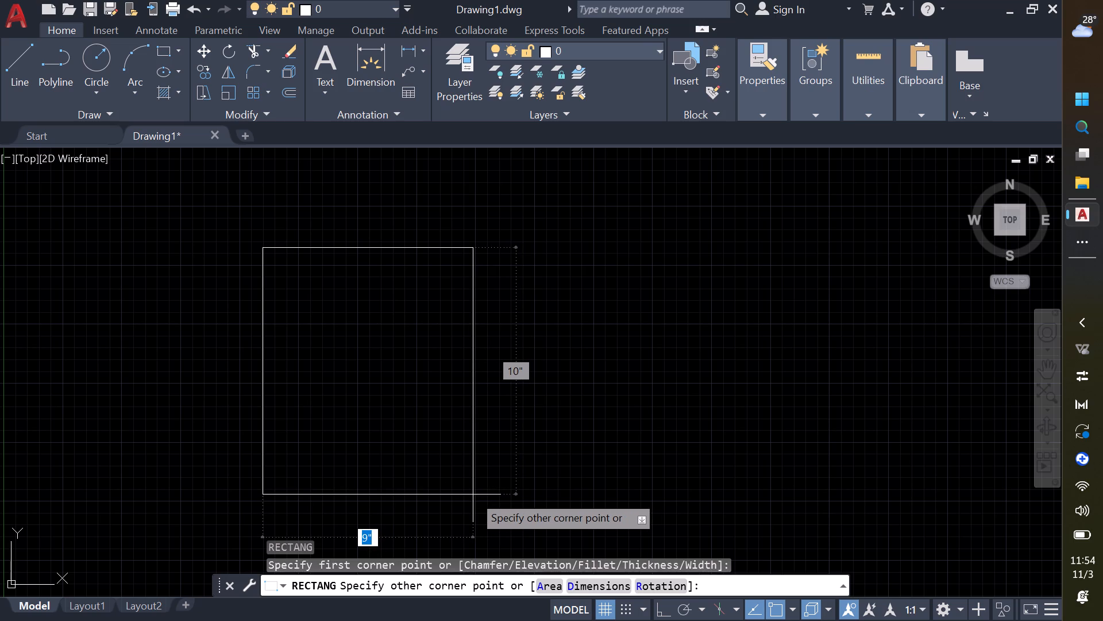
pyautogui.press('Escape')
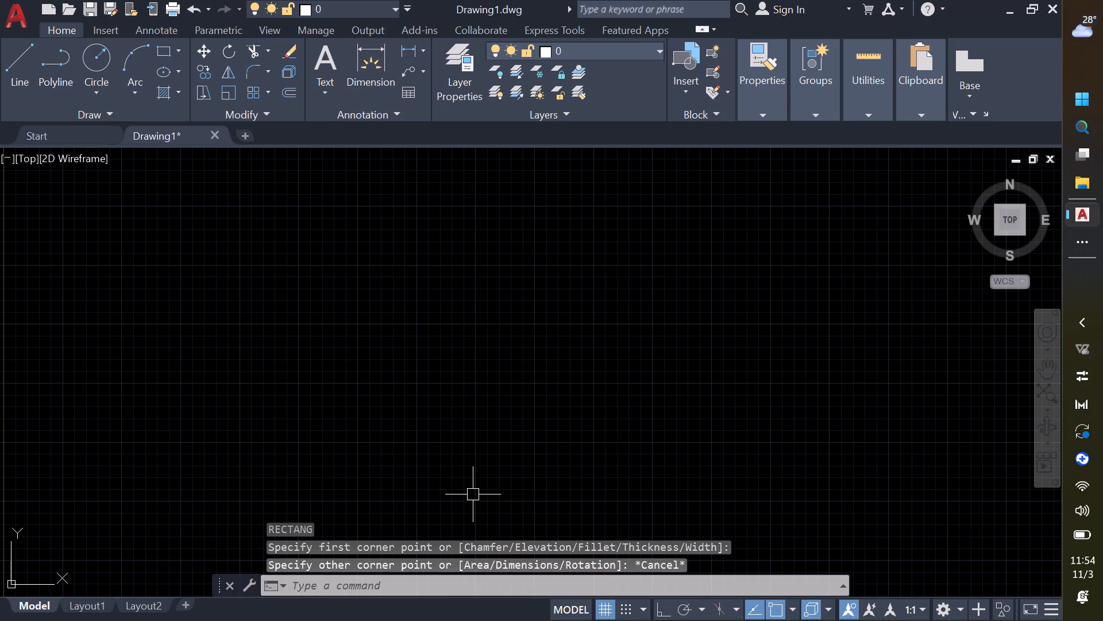
# Draw a single vertical line 10' long, running downward from a freely picked start point with Ortho on.
pyautogui.press('l')
pyautogui.press('space')
pyautogui.click(388, 185)
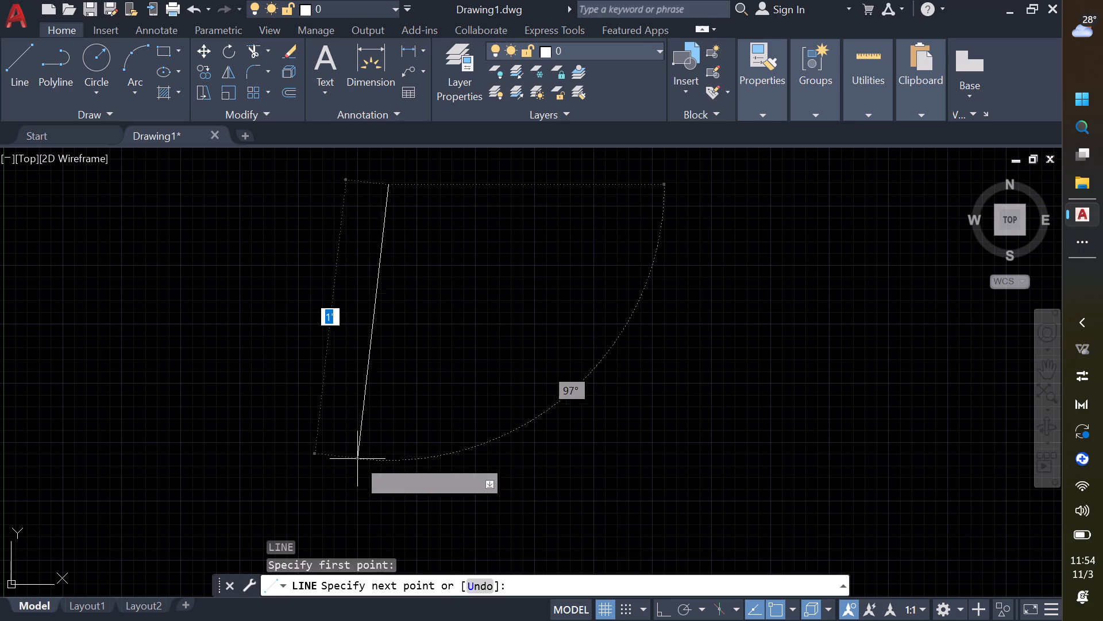
pyautogui.hotkey('shift', 'F8')
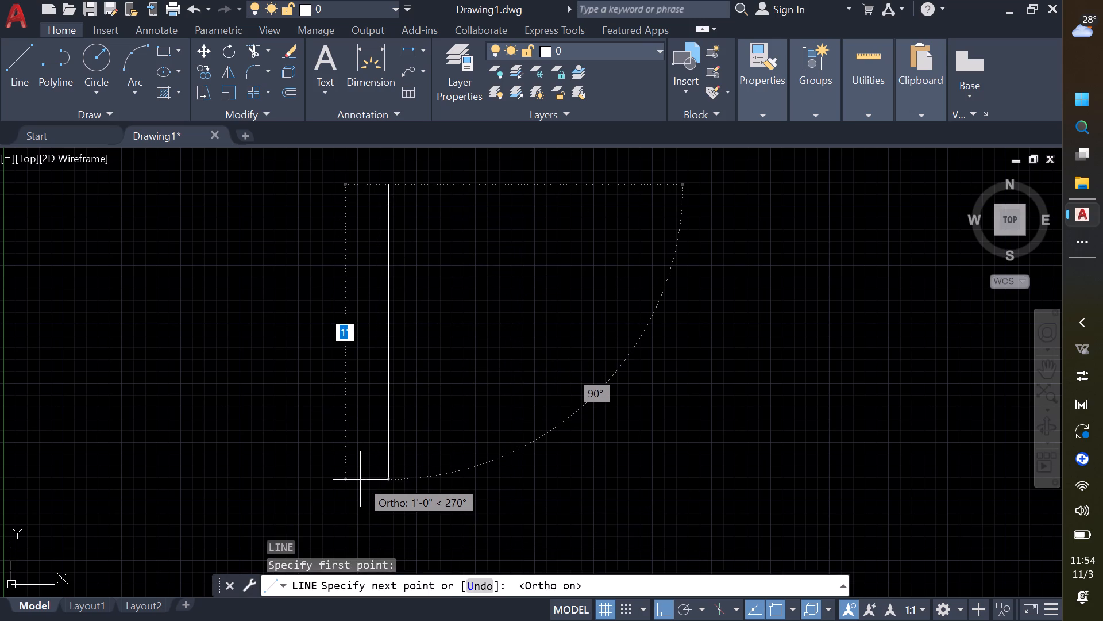
pyautogui.press('9')
pyautogui.press('BackSpace')
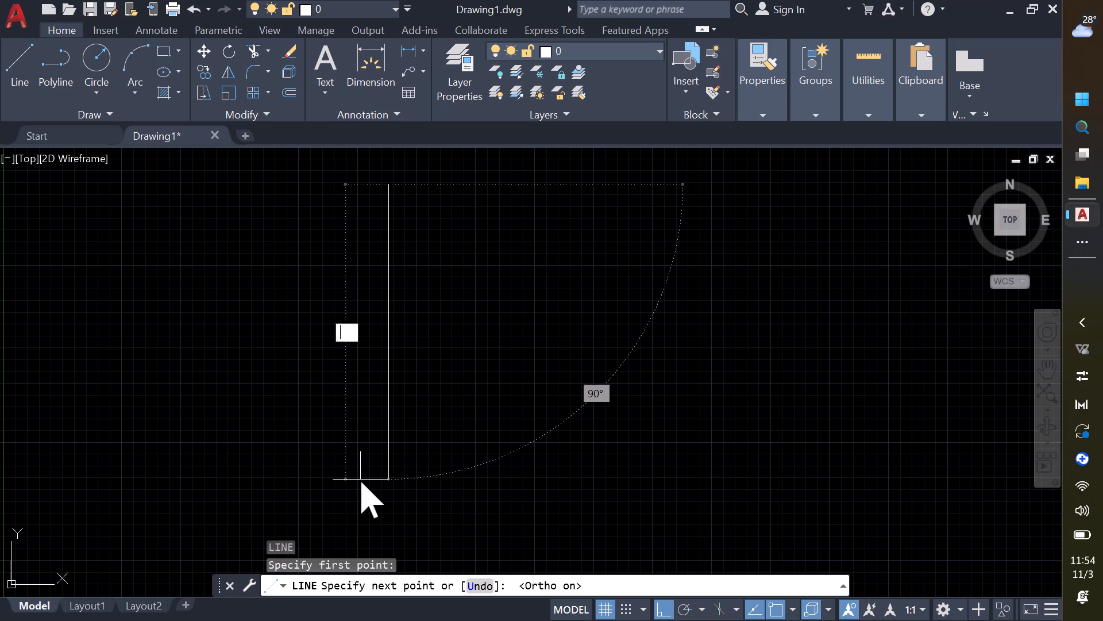
pyautogui.write('10')
pyautogui.press('BackSpace')
pyautogui.press('0')
pyautogui.press("'")
pyautogui.press('Return')
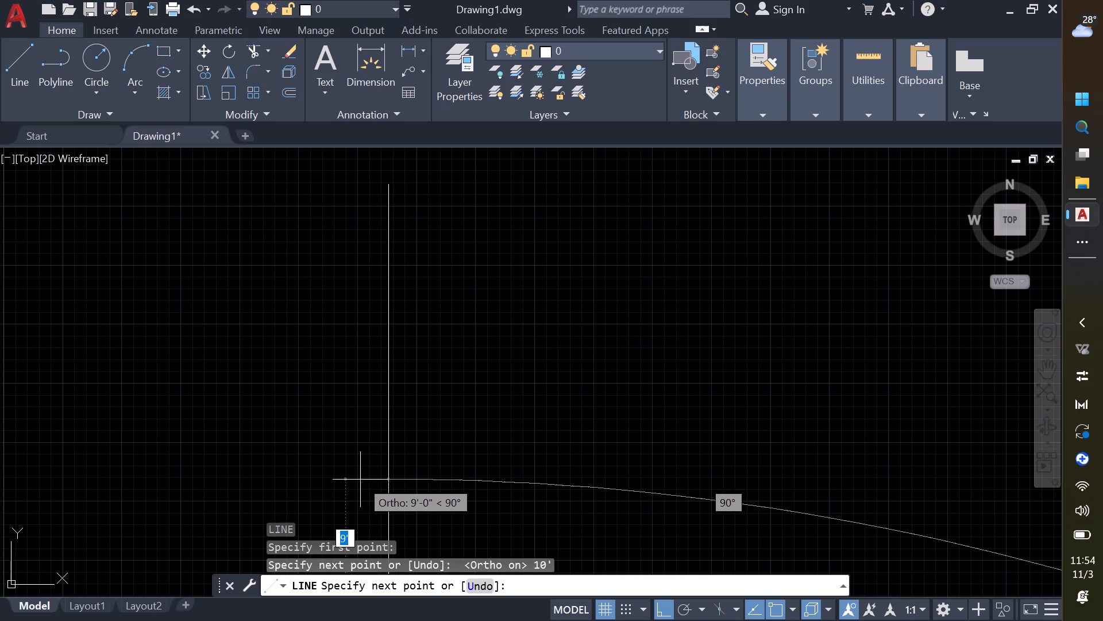
pyautogui.scroll(-3, 361, 451)
pyautogui.moveTo(380, 436); pyautogui.dragTo(396, 339, button='middle')
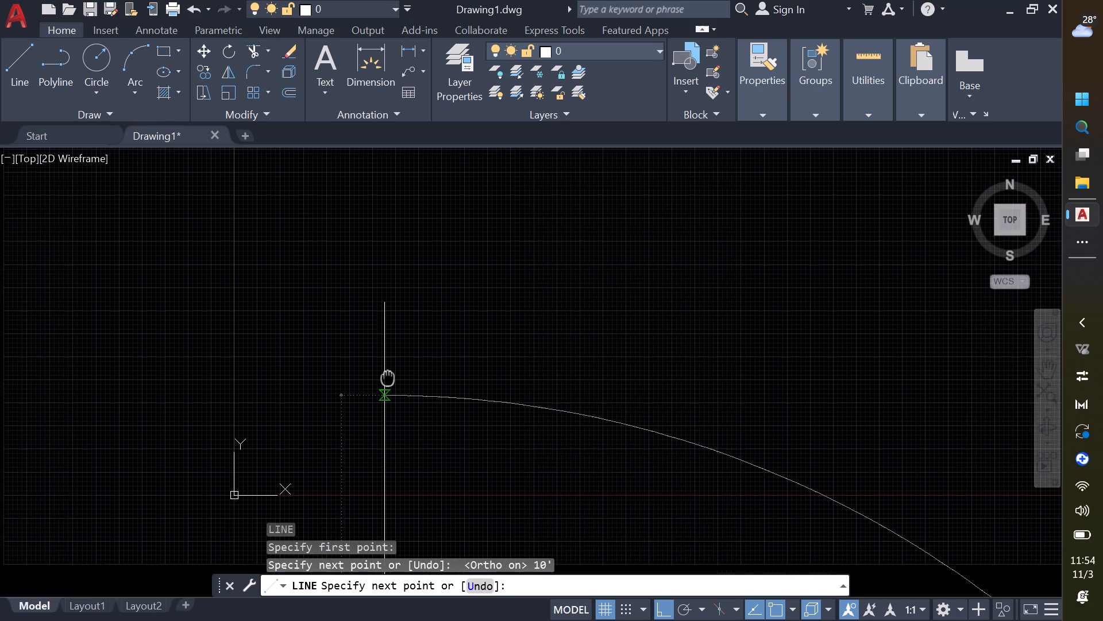
pyautogui.moveTo(396, 339); pyautogui.dragTo(404, 310, button='middle')
pyautogui.scroll(-4, 450, 413)
pyautogui.moveTo(452, 413); pyautogui.dragTo(454, 310, button='middle')
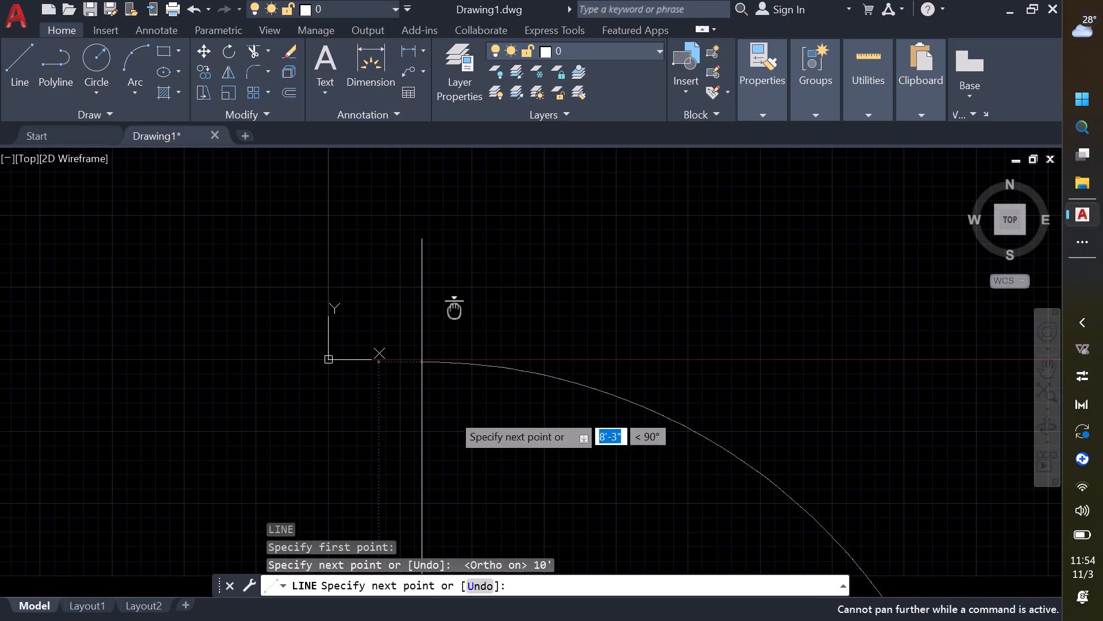
pyautogui.moveTo(454, 310); pyautogui.dragTo(456, 286, button='middle')
pyautogui.press('Escape')
# Move the 10' line horizontally to the right, away from the Y axis, using its midpoint as base point.
pyautogui.scroll(-3, 472, 408)
pyautogui.moveTo(468, 413); pyautogui.dragTo(464, 320, button='middle')
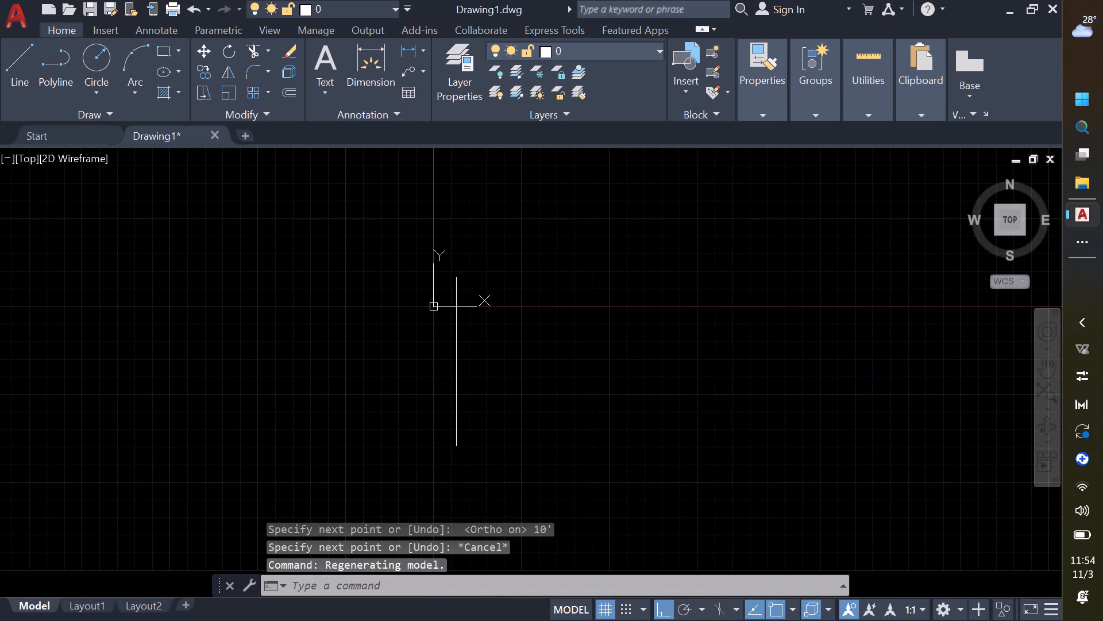
pyautogui.click(497, 378)
pyautogui.click(432, 333)
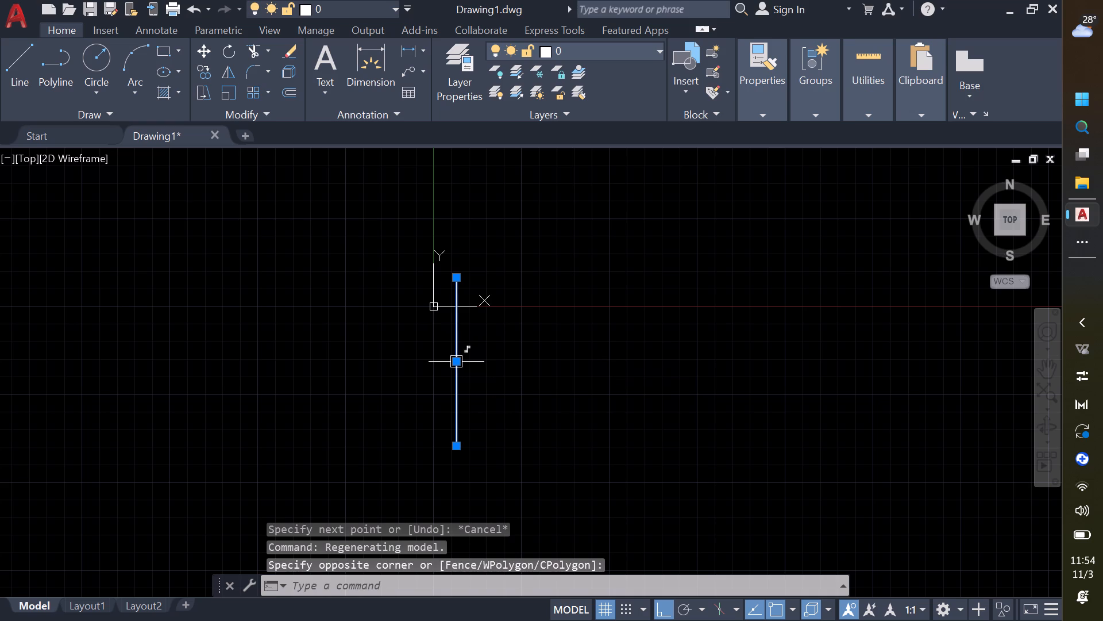
pyautogui.write('m')
pyautogui.press('space')
pyautogui.click(458, 365)
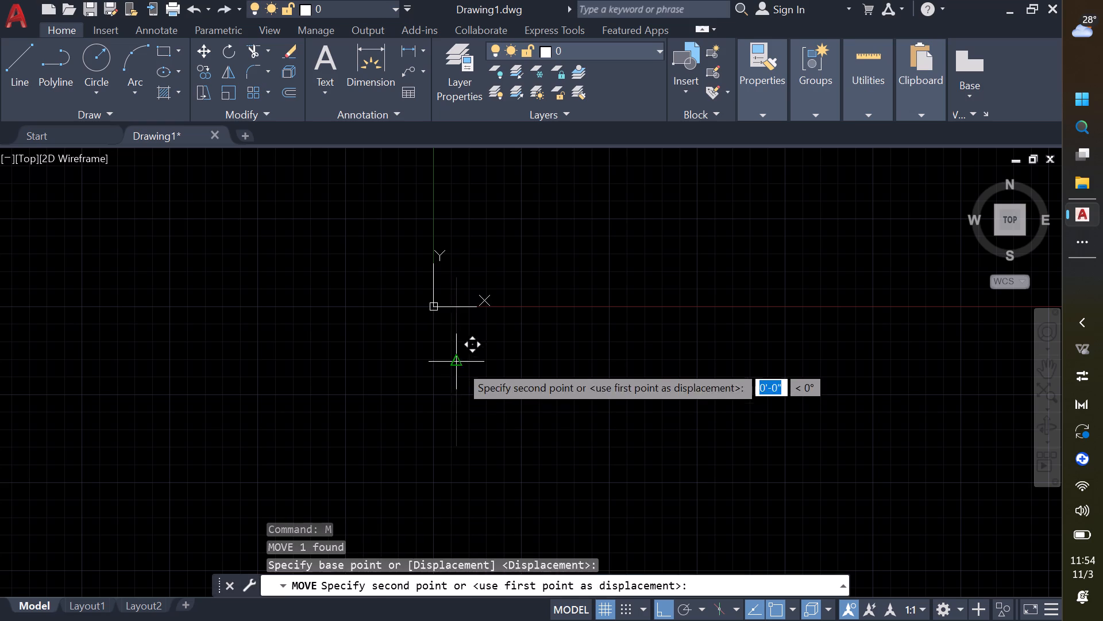
pyautogui.click(558, 286)
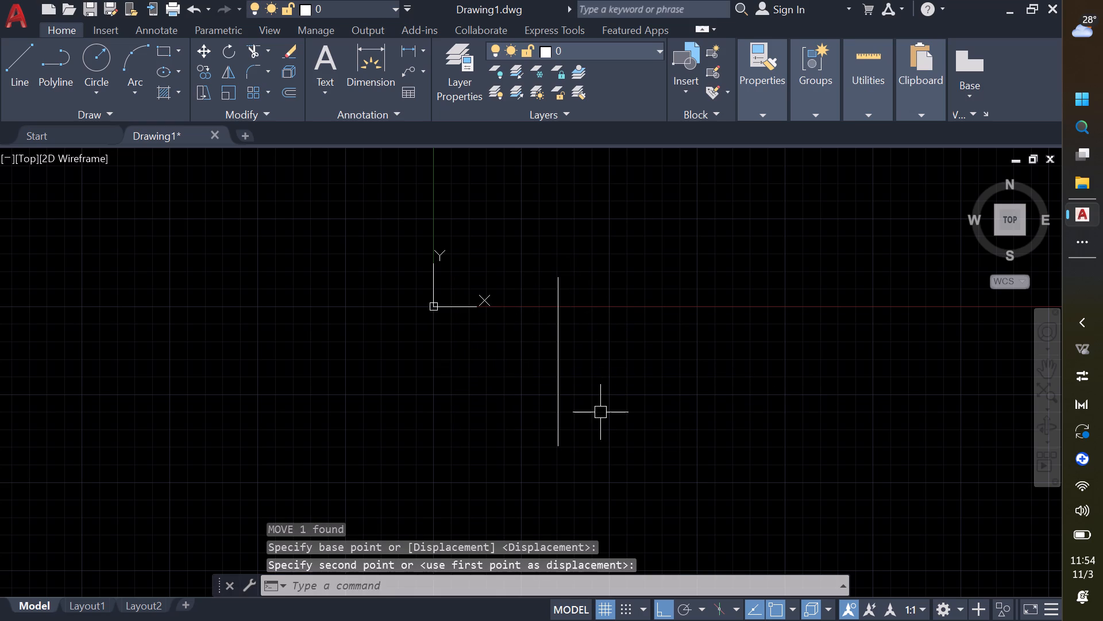
# Turn Ortho off and move the vertical line diagonally up and to the right, further away from the origin.
pyautogui.click(602, 478)
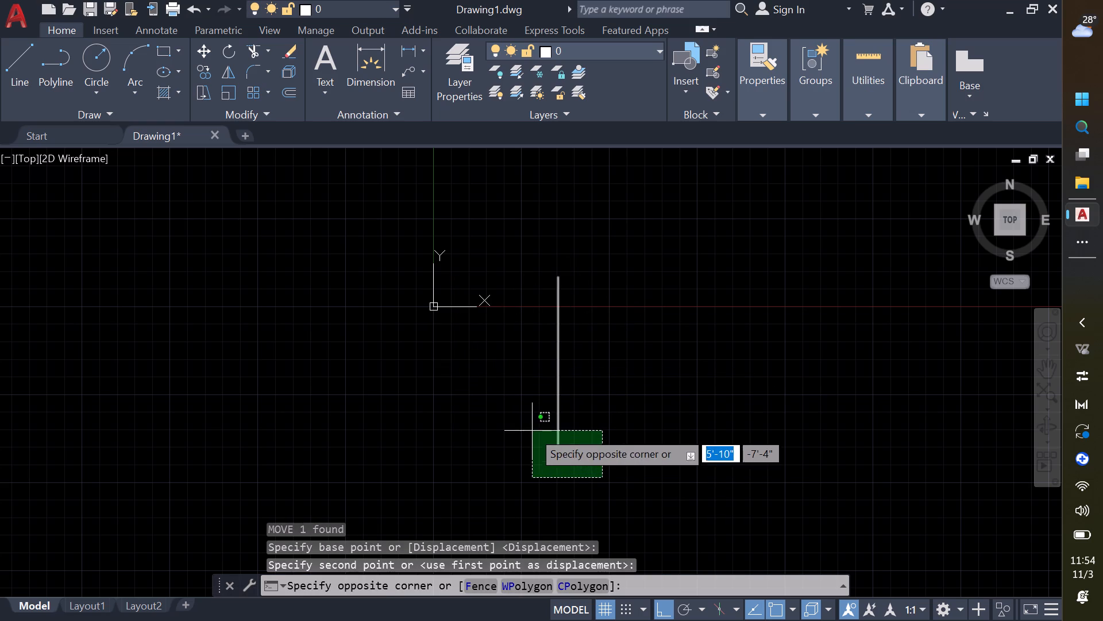
pyautogui.click(532, 427)
pyautogui.write('m')
pyautogui.press('space')
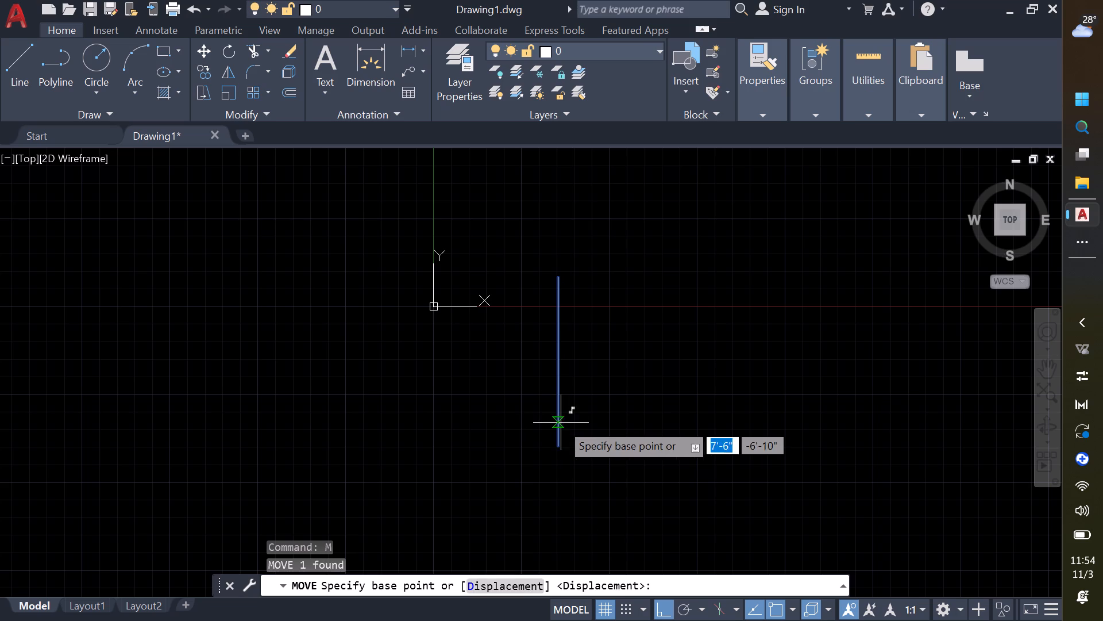
pyautogui.click(561, 423)
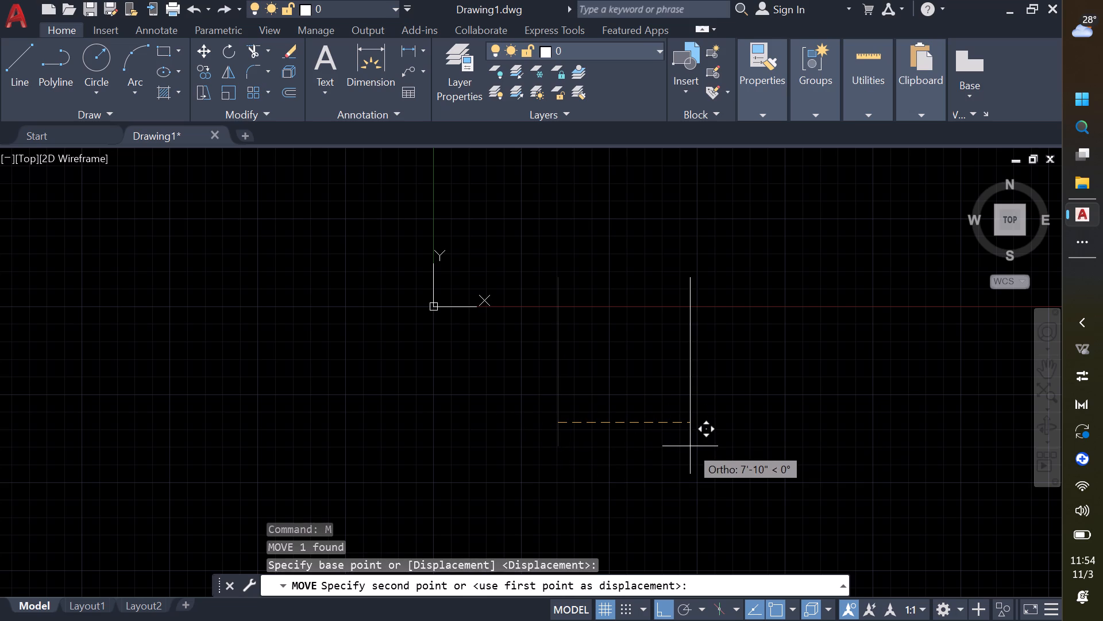
pyautogui.hotkey('shift', 'F8')
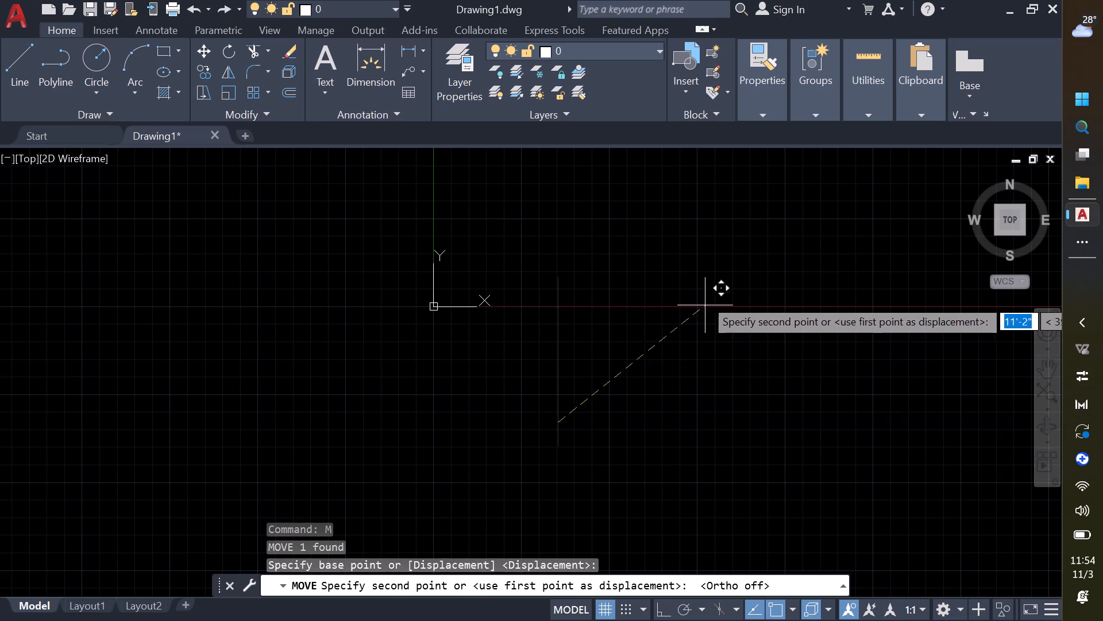
pyautogui.scroll(-1, 714, 254)
pyautogui.moveTo(714, 254); pyautogui.dragTo(259, 611, button='middle')
pyautogui.scroll(1, 674, 269)
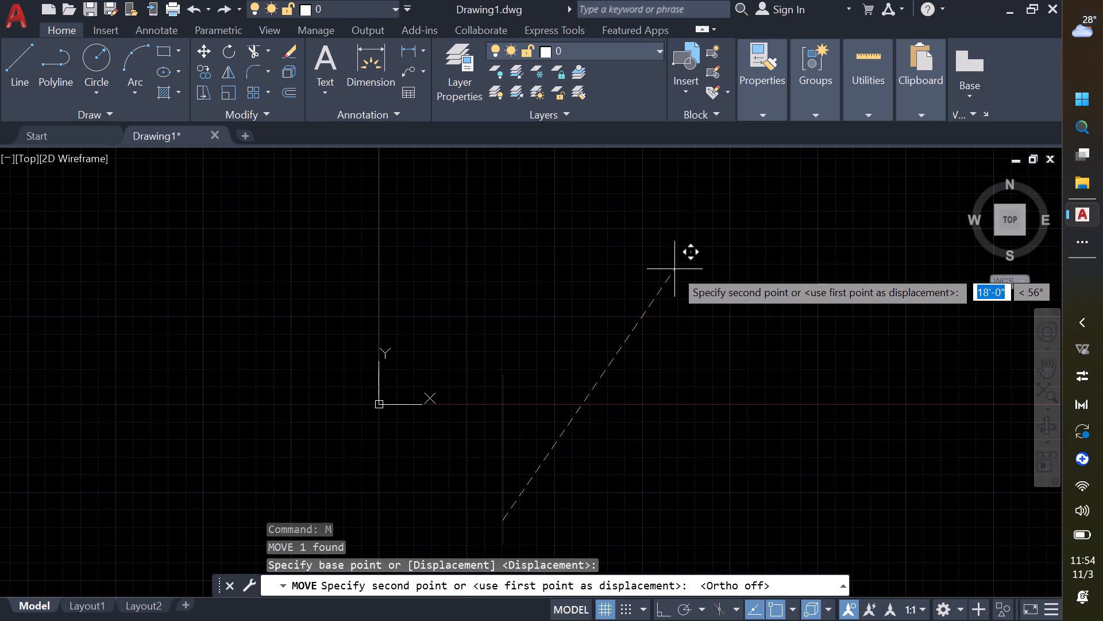
pyautogui.moveTo(674, 269); pyautogui.dragTo(511, 390, button='middle')
pyautogui.click(605, 369)
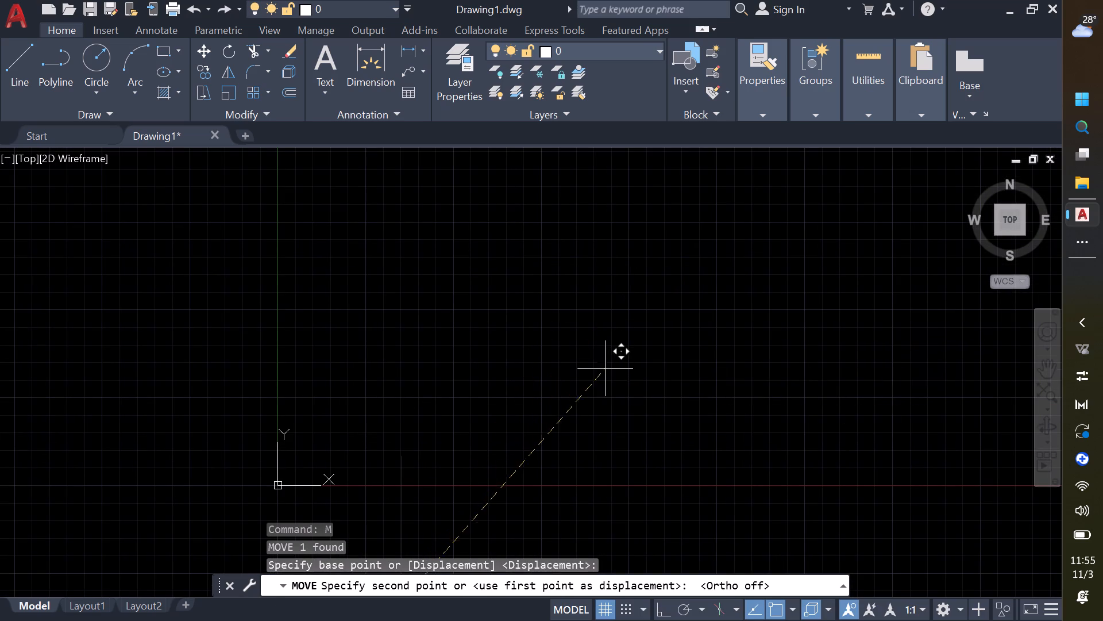
# Offset the vertical line 9" to its right.
pyautogui.scroll(1, 663, 344)
pyautogui.moveTo(658, 351); pyautogui.dragTo(616, 380, button='middle')
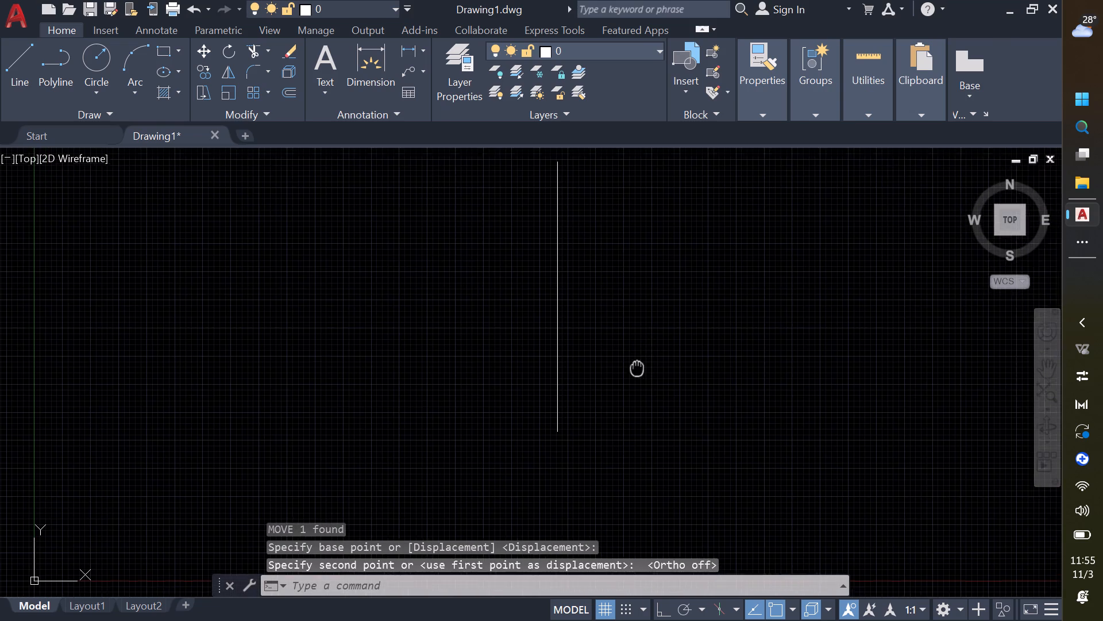
pyautogui.moveTo(616, 380); pyautogui.dragTo(499, 396, button='middle')
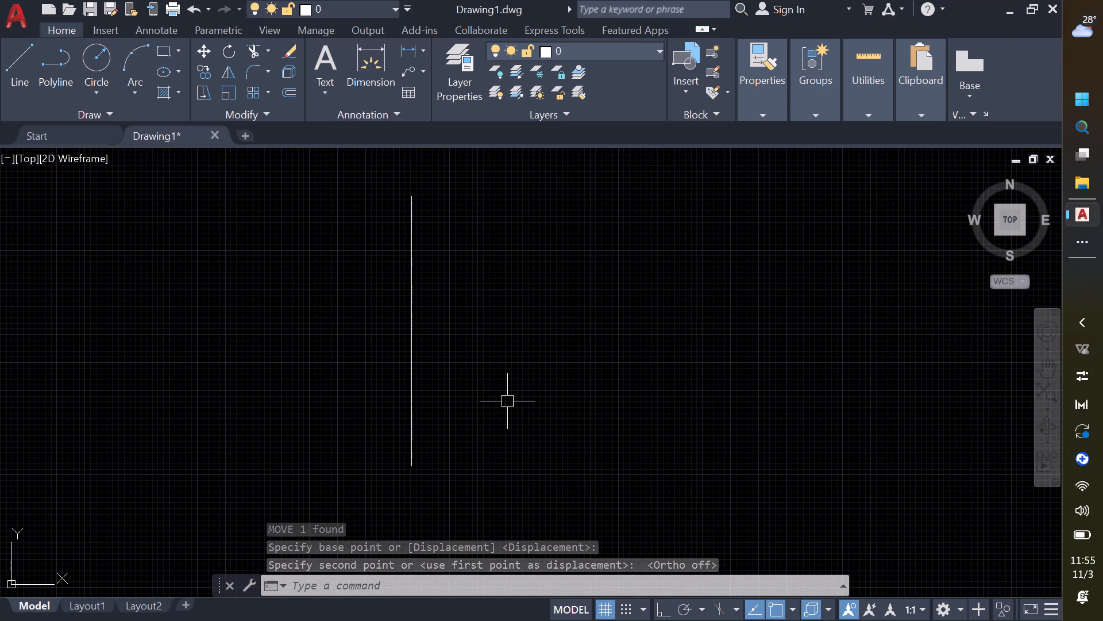
pyautogui.write('o 9"')
pyautogui.press('Return')
pyautogui.click(412, 366)
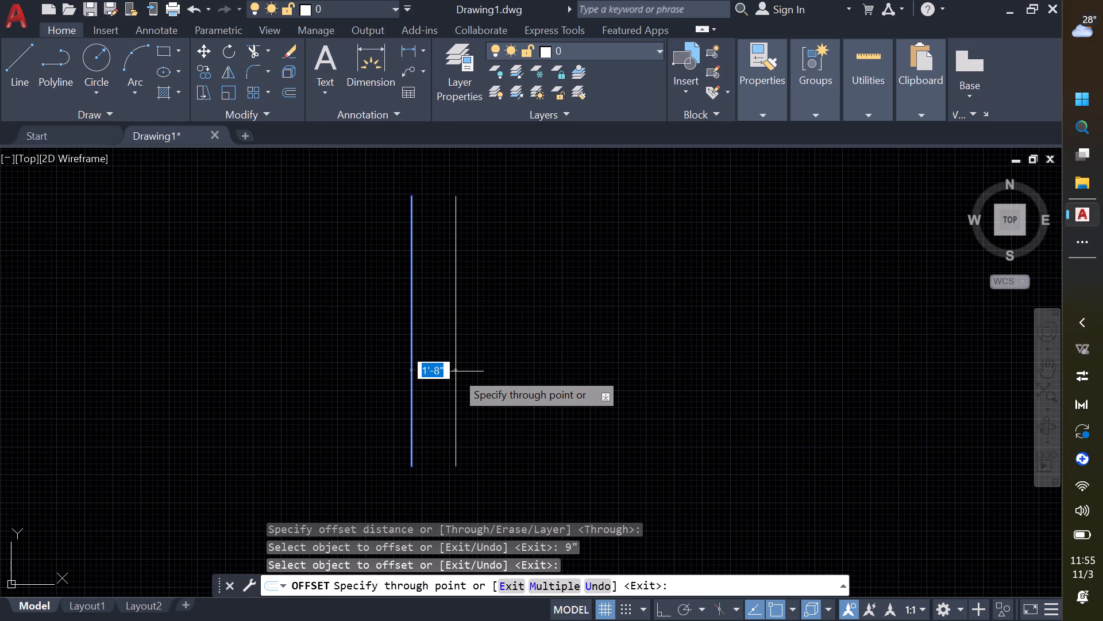
pyautogui.write('9"')
pyautogui.press('Return')
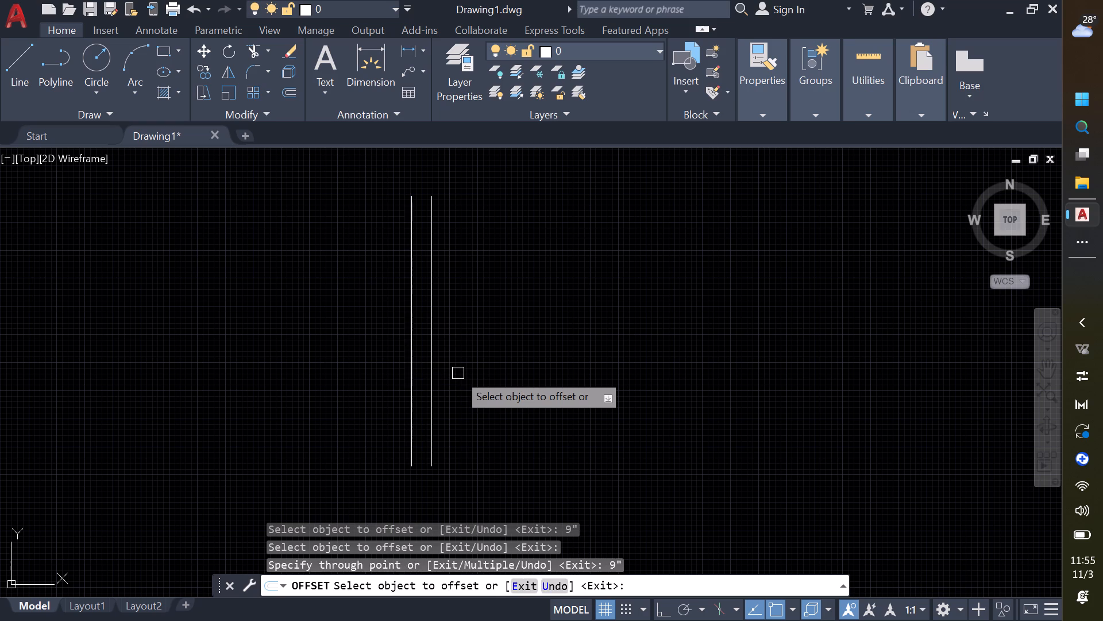
pyautogui.press('Escape')
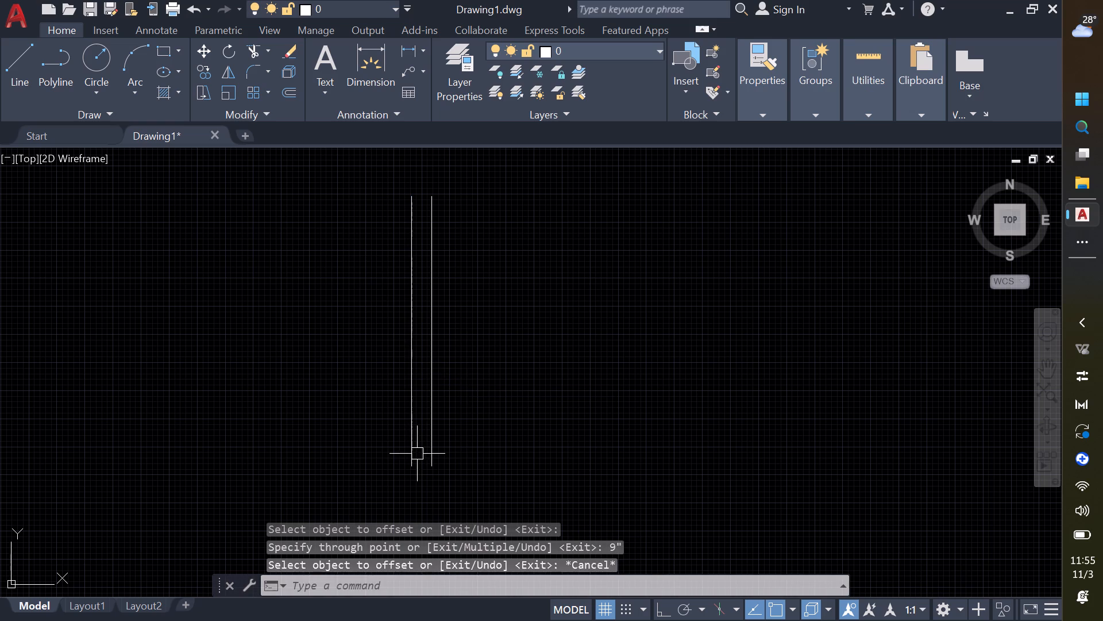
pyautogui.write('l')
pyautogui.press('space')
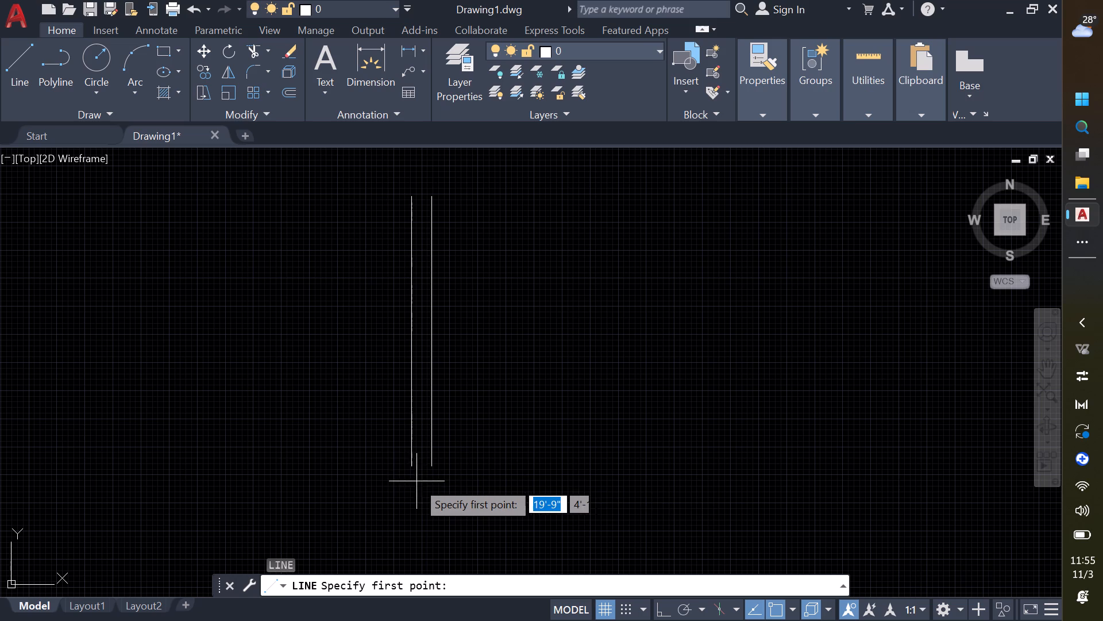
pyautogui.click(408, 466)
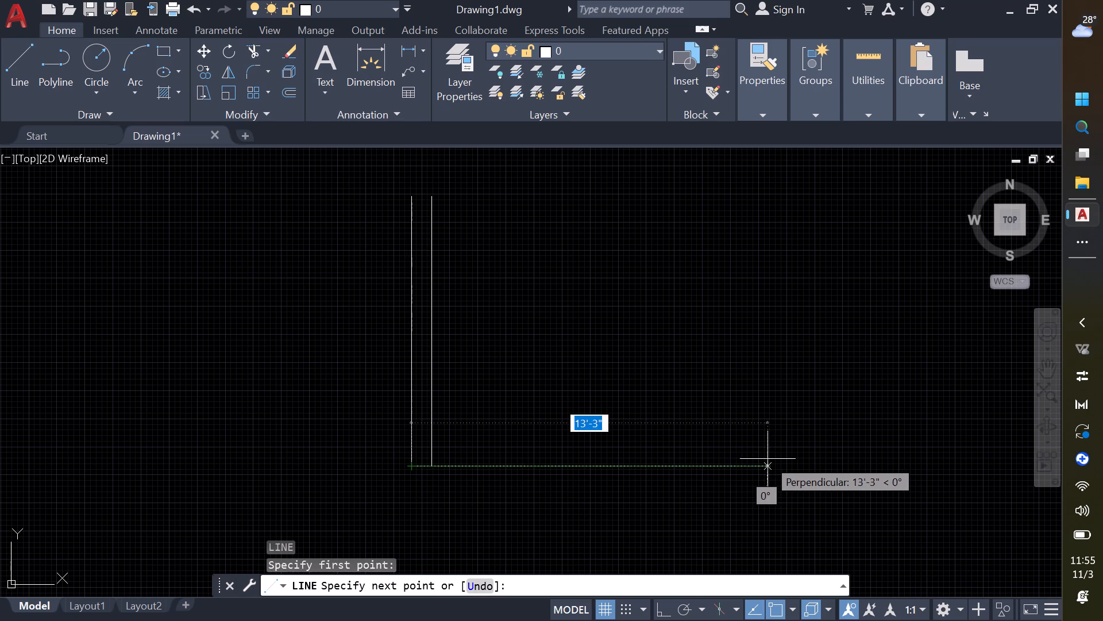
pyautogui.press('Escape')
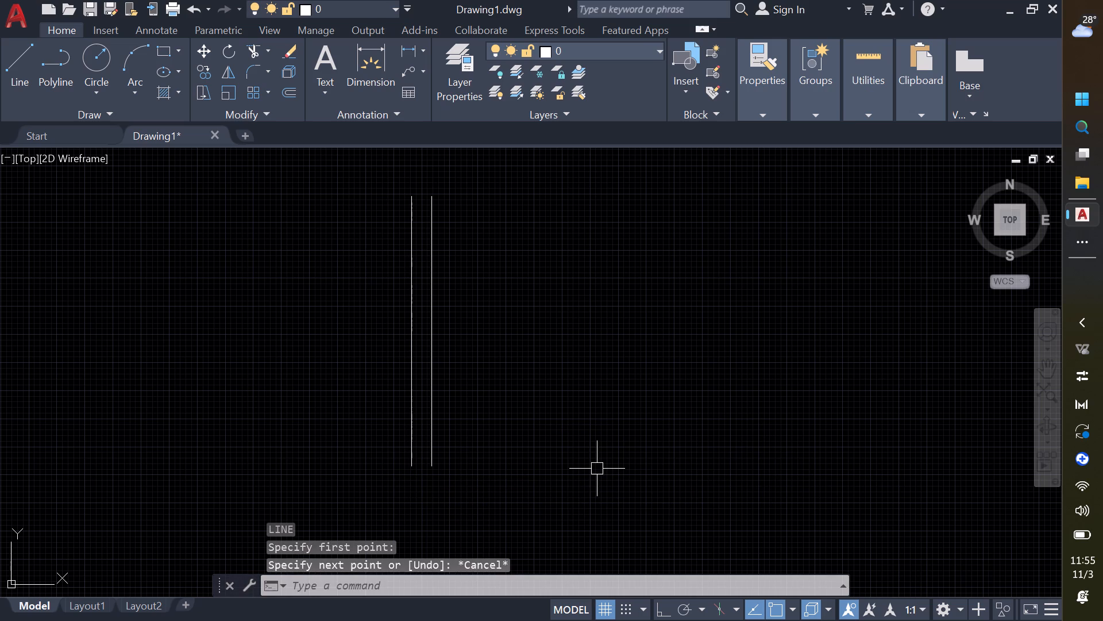
# Draw a horizontal ray from the lower endpoint of the outer vertical line, passing the lower end of the second line.
pyautogui.write('ray')
pyautogui.press('space')
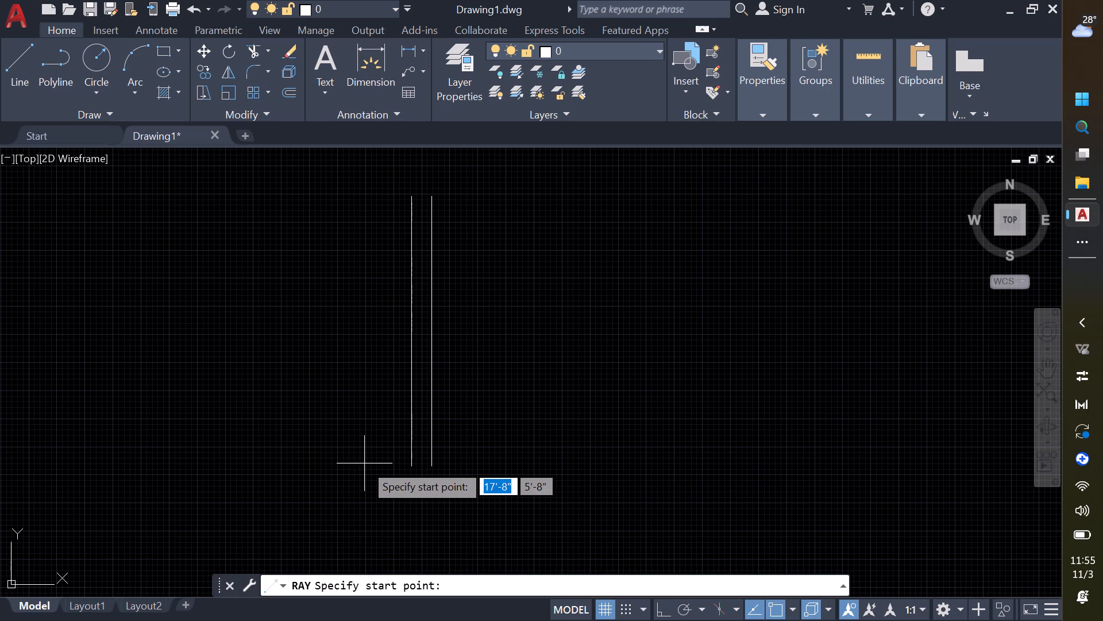
pyautogui.click(407, 463)
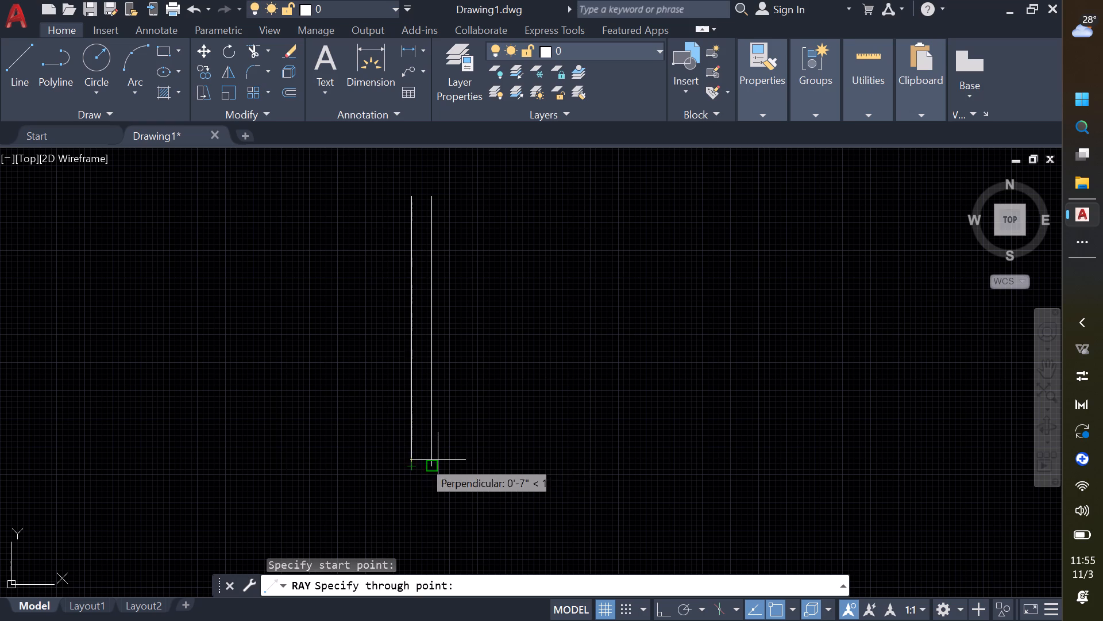
pyautogui.click(532, 463)
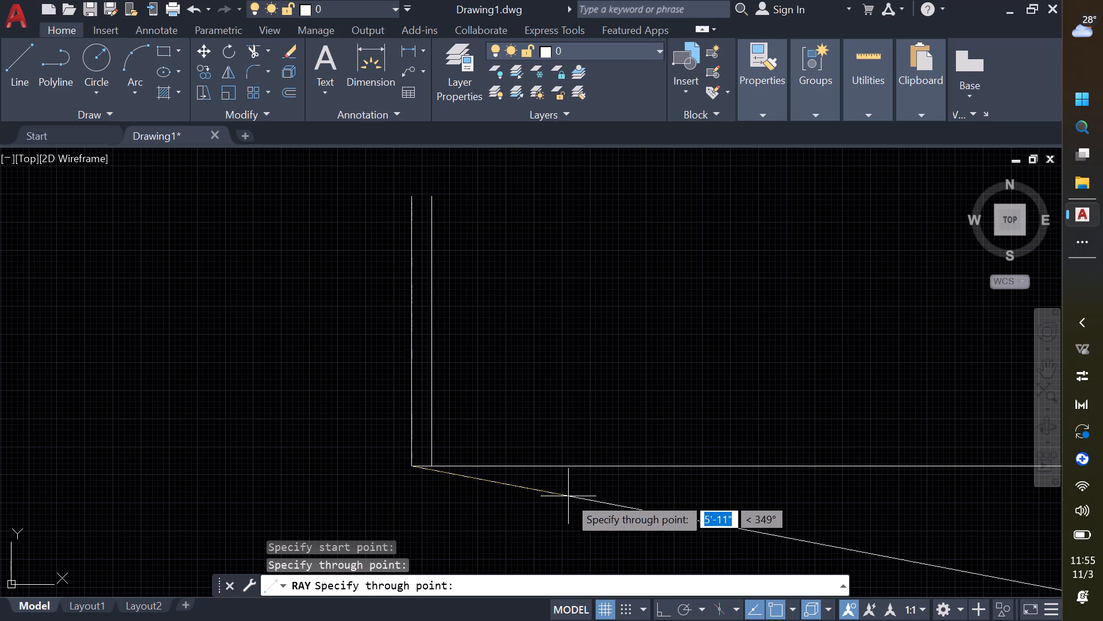
pyautogui.press('Escape')
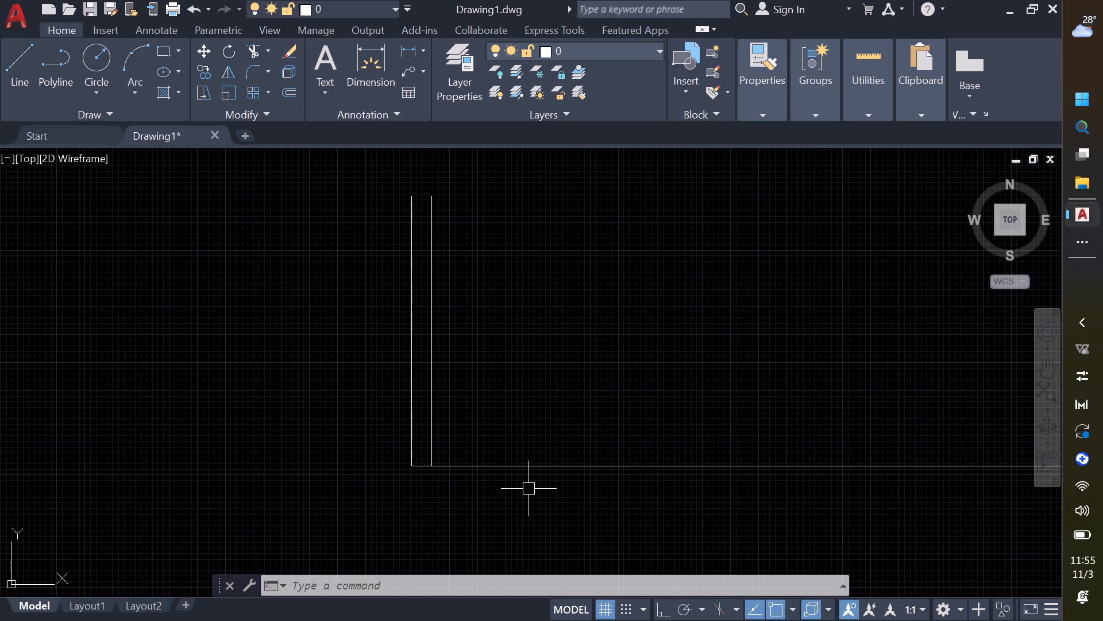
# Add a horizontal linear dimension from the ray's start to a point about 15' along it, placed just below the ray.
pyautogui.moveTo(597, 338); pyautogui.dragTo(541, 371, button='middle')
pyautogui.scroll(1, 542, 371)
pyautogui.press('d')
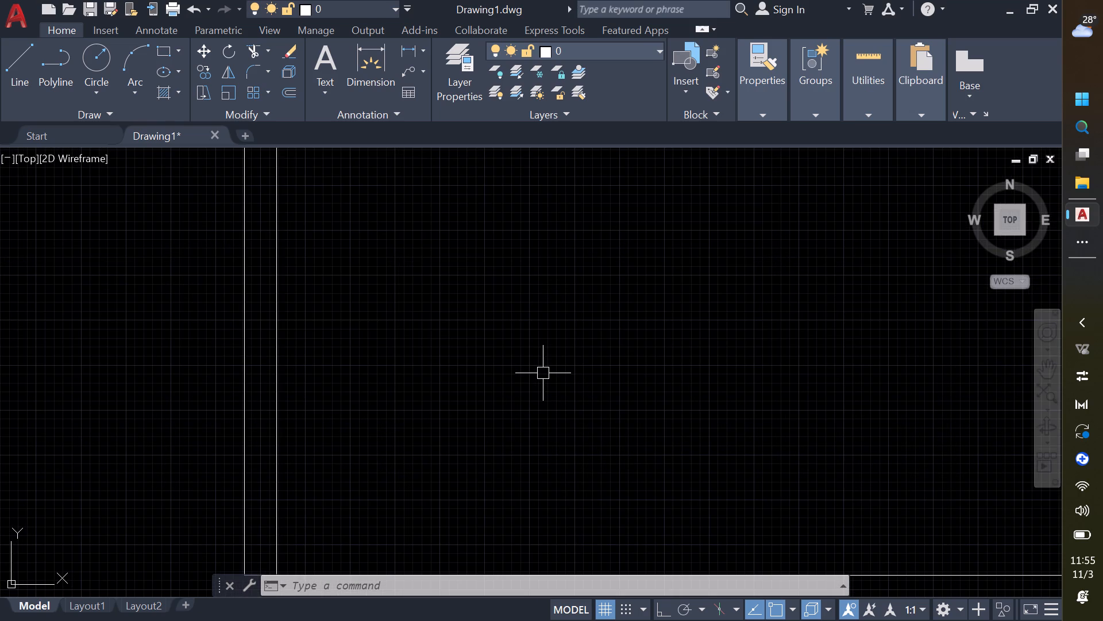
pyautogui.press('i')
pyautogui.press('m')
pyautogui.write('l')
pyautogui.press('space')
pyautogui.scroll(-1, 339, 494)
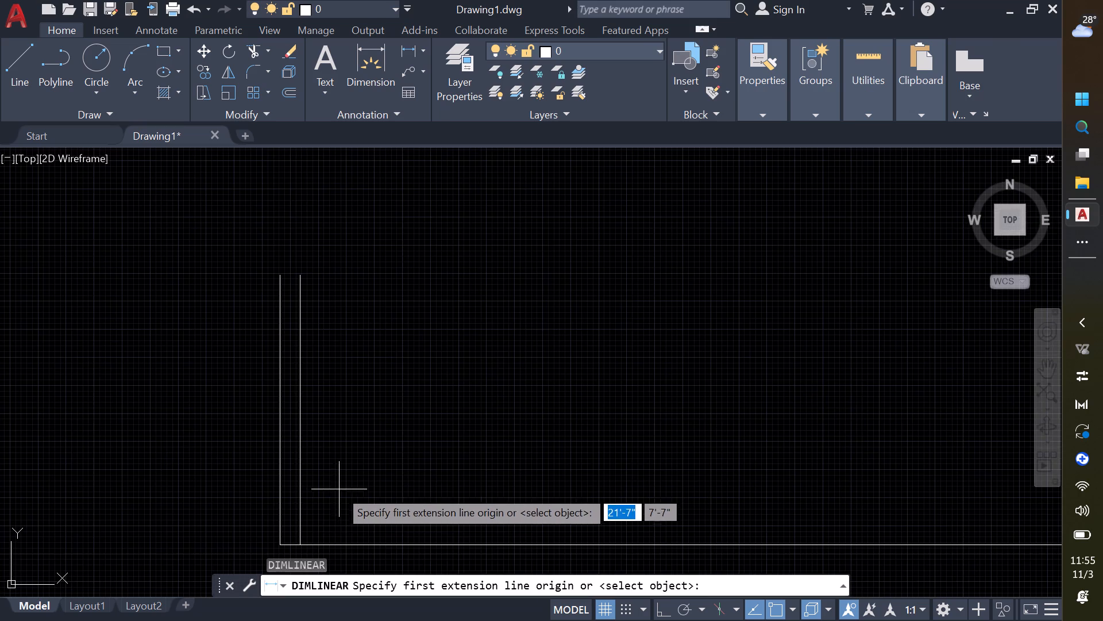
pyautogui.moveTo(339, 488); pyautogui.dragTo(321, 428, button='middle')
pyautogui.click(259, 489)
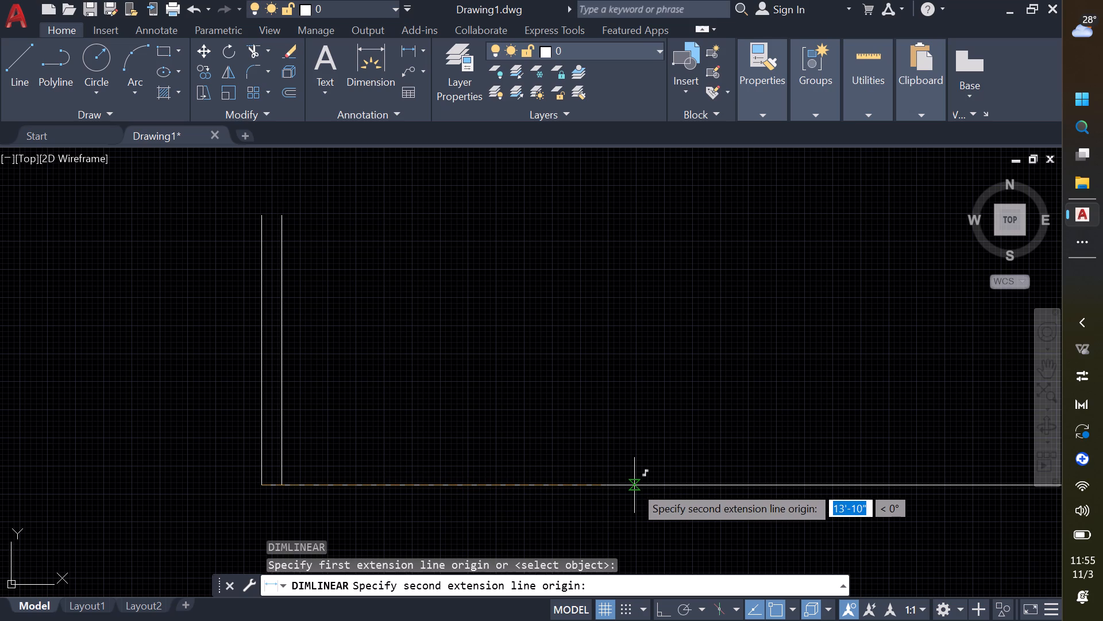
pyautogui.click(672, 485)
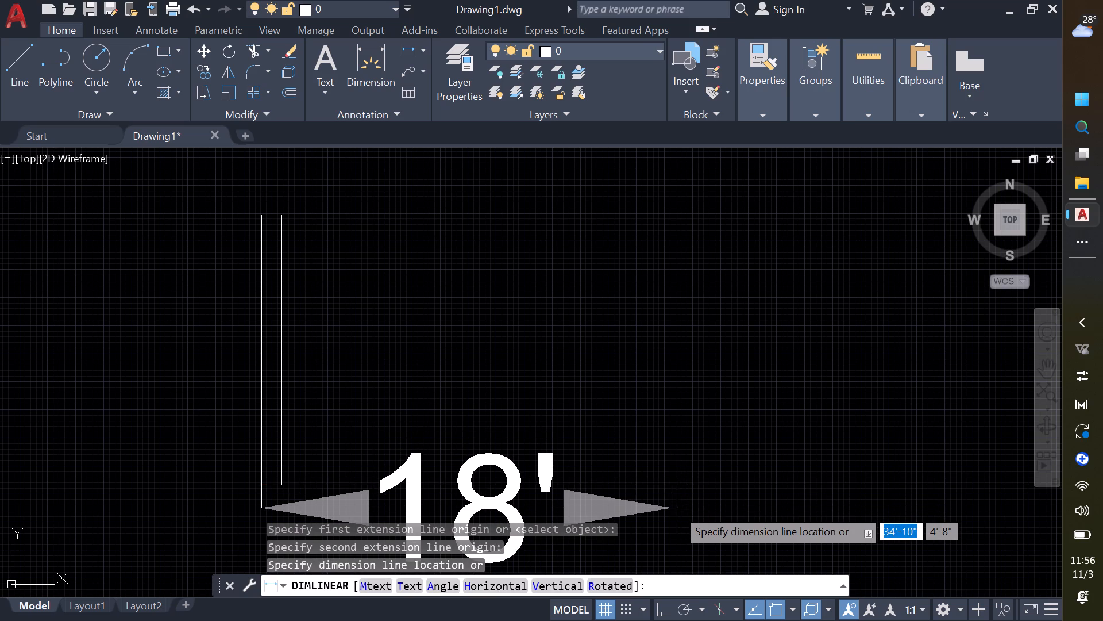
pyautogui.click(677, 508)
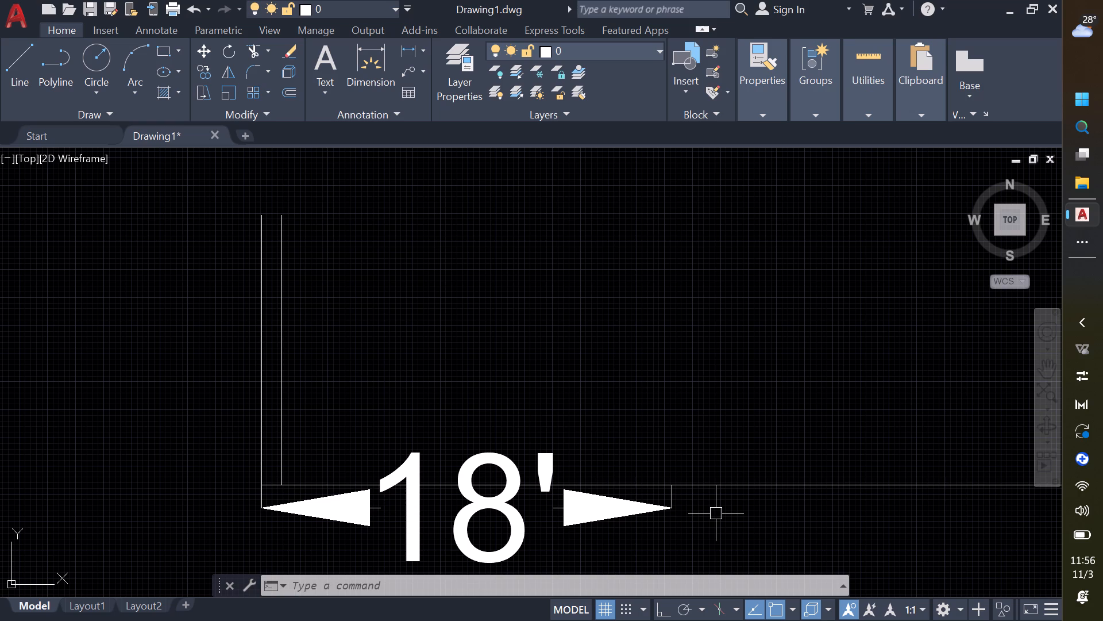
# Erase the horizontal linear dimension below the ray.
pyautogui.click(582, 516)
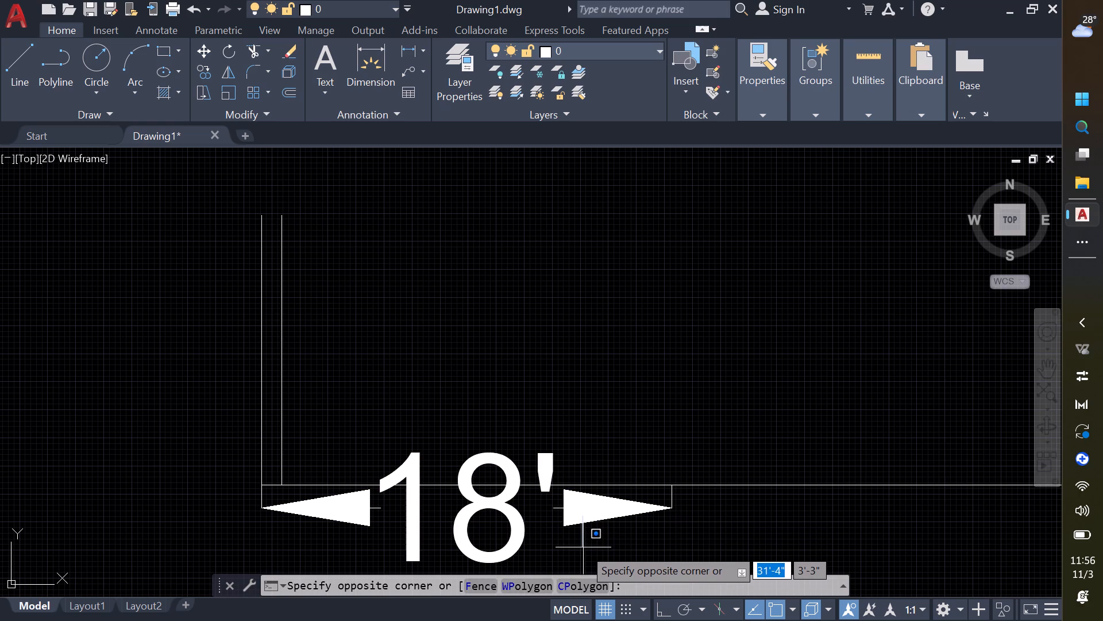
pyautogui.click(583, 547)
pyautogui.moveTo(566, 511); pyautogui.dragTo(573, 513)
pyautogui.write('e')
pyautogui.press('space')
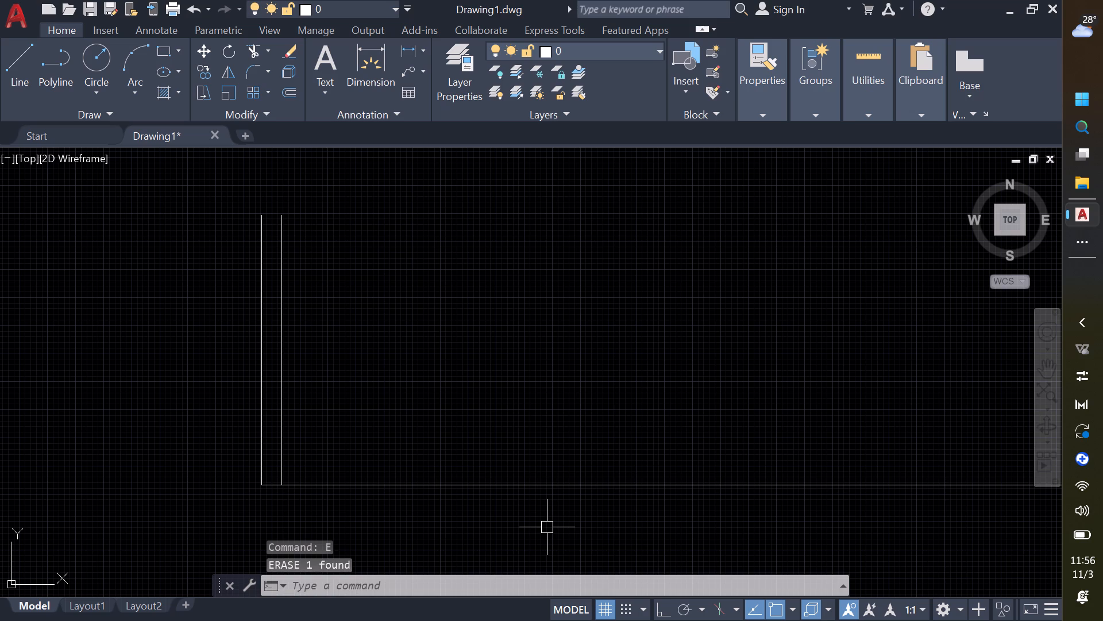
# Offset the inner vertical line 20' to its right using the Through option.
pyautogui.write('o')
pyautogui.press('space')
pyautogui.press('space')
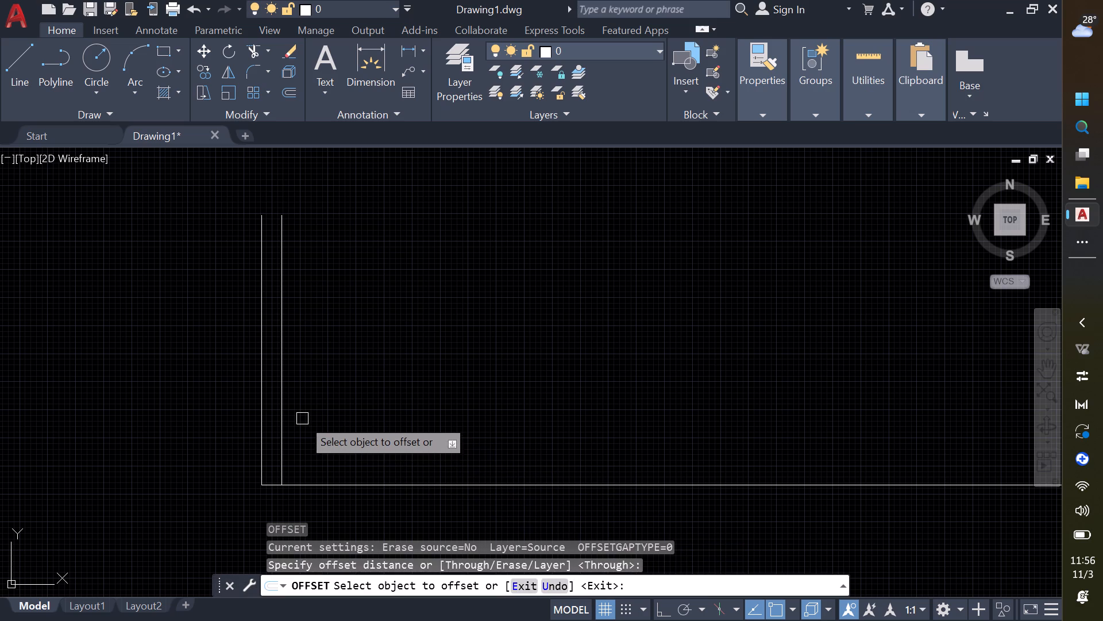
pyautogui.click(284, 414)
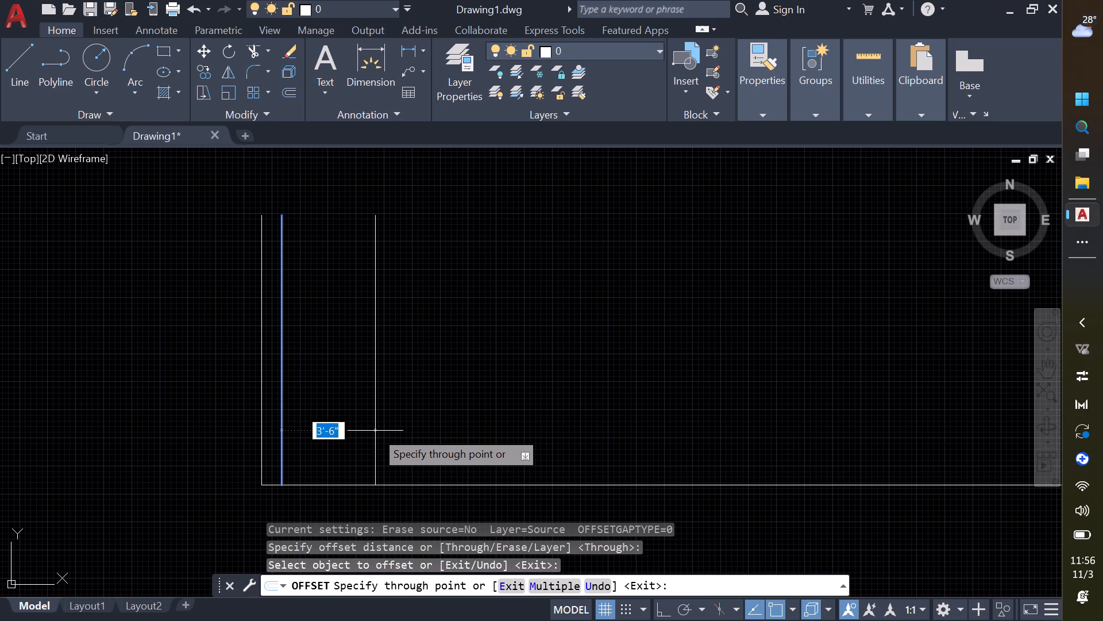
pyautogui.write("20'")
pyautogui.press('Return')
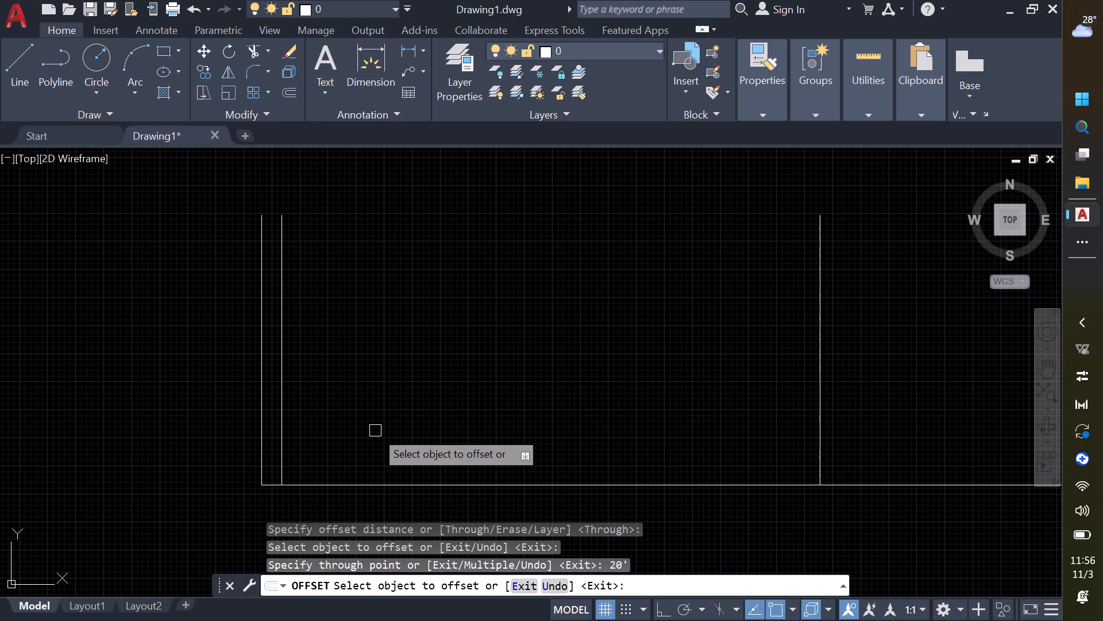
# Offset the new right-hand vertical line 9" further to the right to form the second wall.
pyautogui.scroll(-2, 489, 418)
pyautogui.moveTo(536, 451); pyautogui.dragTo(498, 444, button='middle')
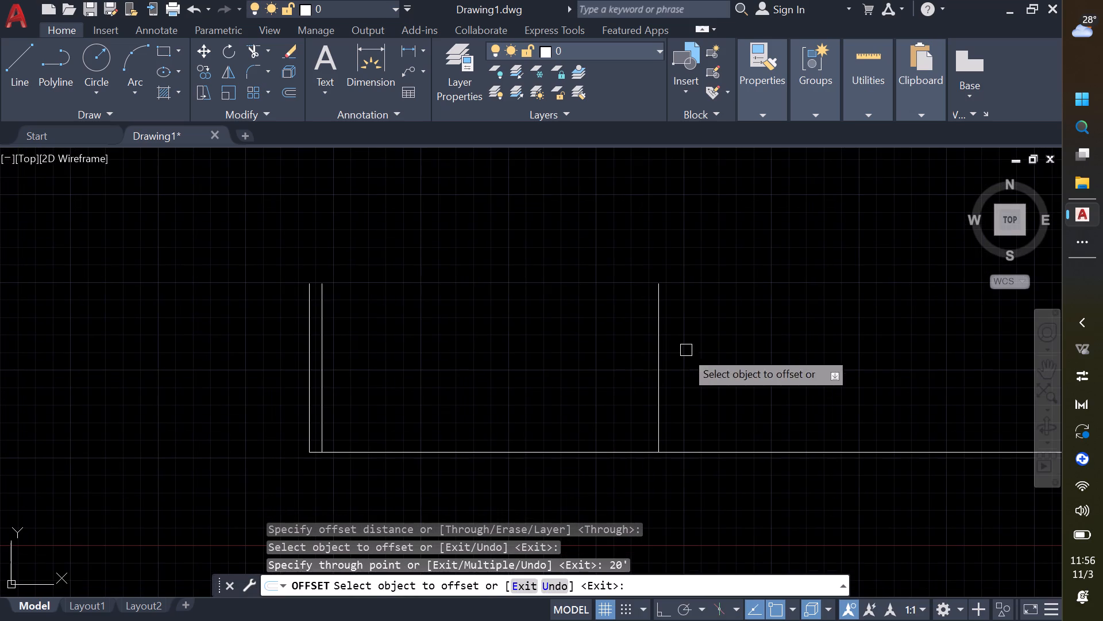
pyautogui.click(658, 397)
pyautogui.write('9"')
pyautogui.press('Return')
pyautogui.press('Escape')
# Trim off the part of the ray that extends beyond the outermost right-hand vertical line.
pyautogui.write('tr')
pyautogui.press('space')
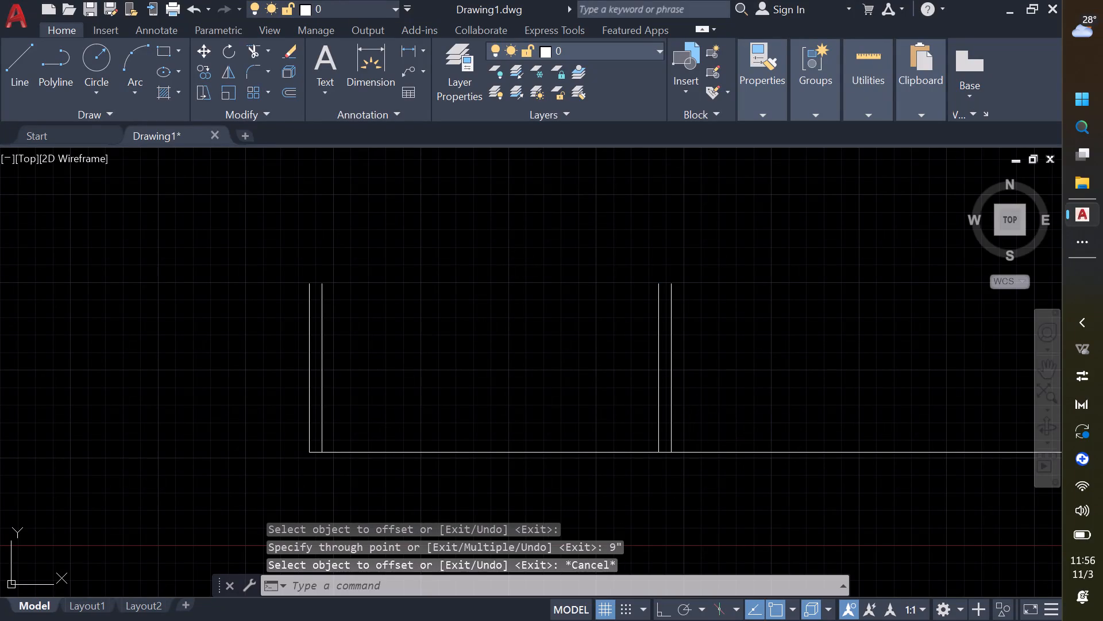
pyautogui.moveTo(751, 420); pyautogui.dragTo(758, 488)
pyautogui.scroll(-1, 737, 477)
pyautogui.press('Escape')
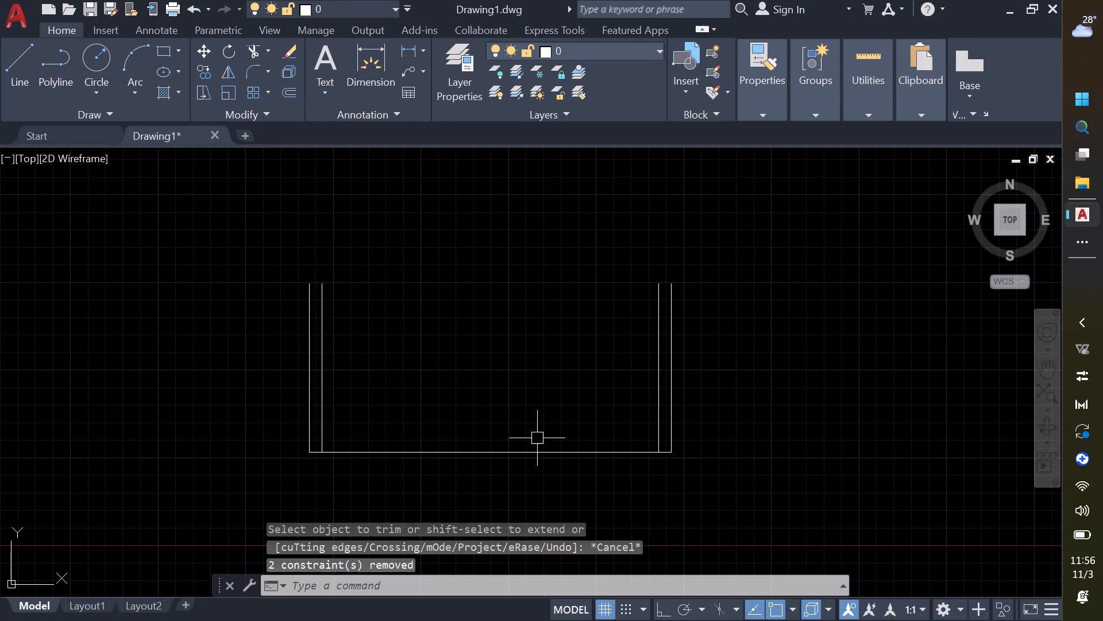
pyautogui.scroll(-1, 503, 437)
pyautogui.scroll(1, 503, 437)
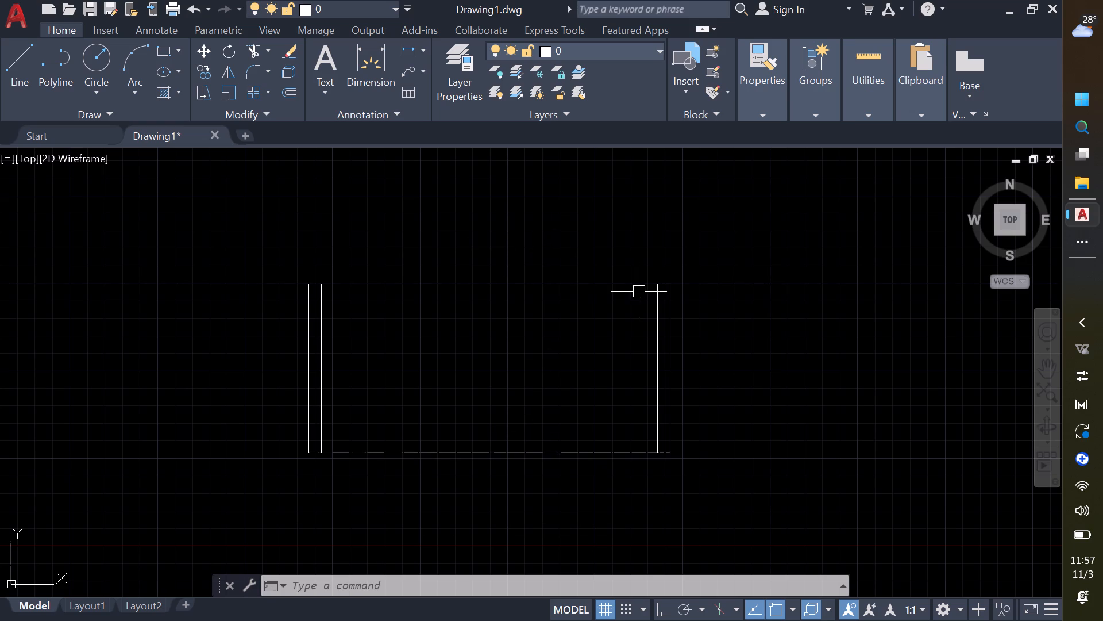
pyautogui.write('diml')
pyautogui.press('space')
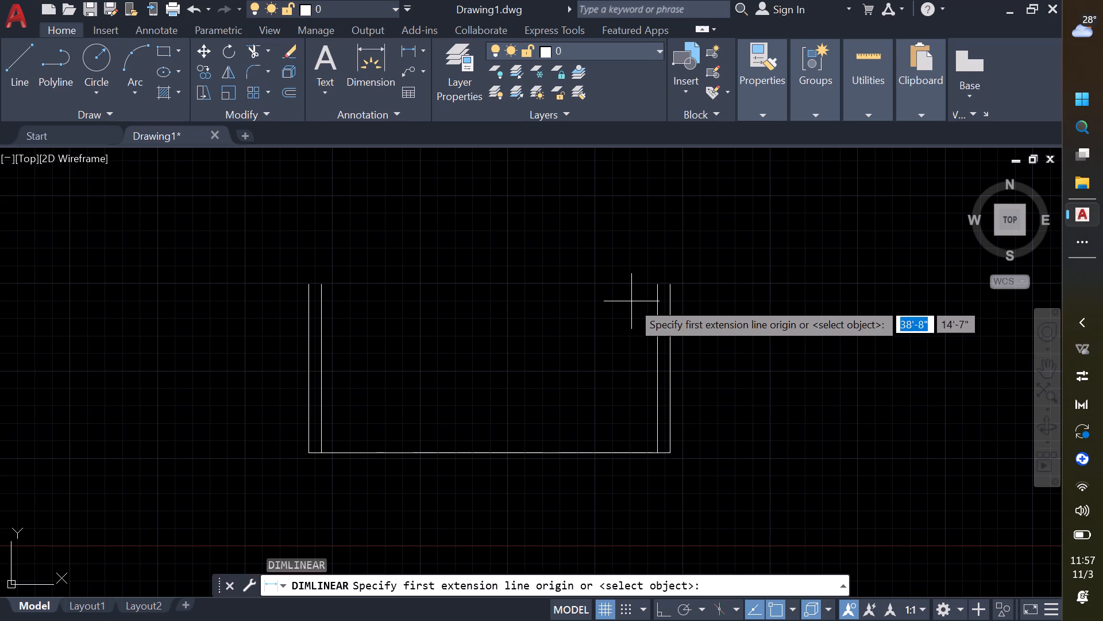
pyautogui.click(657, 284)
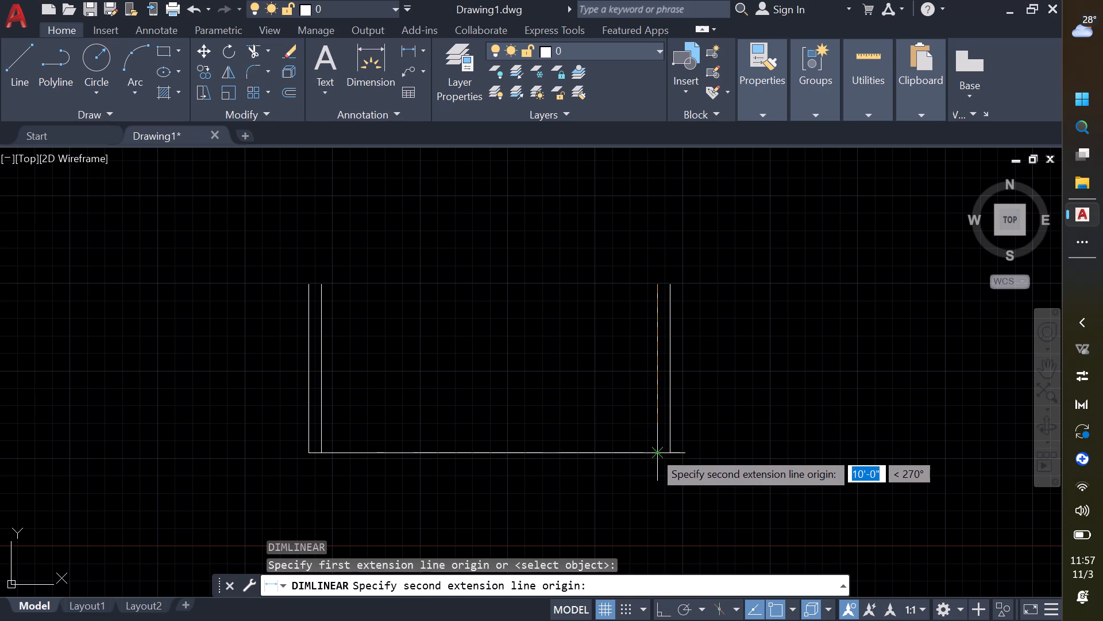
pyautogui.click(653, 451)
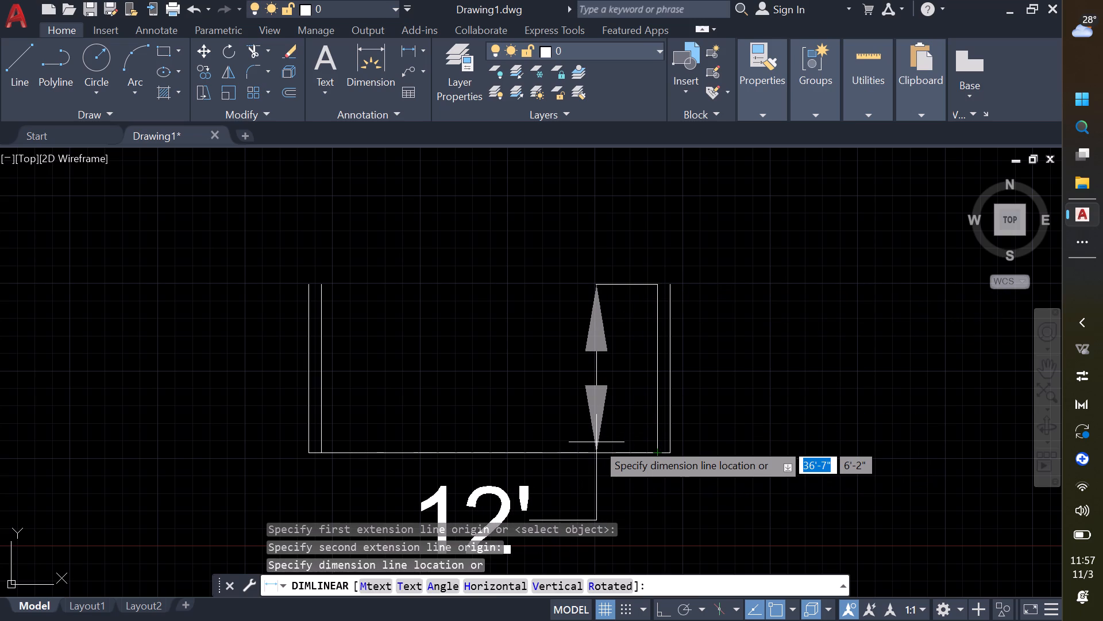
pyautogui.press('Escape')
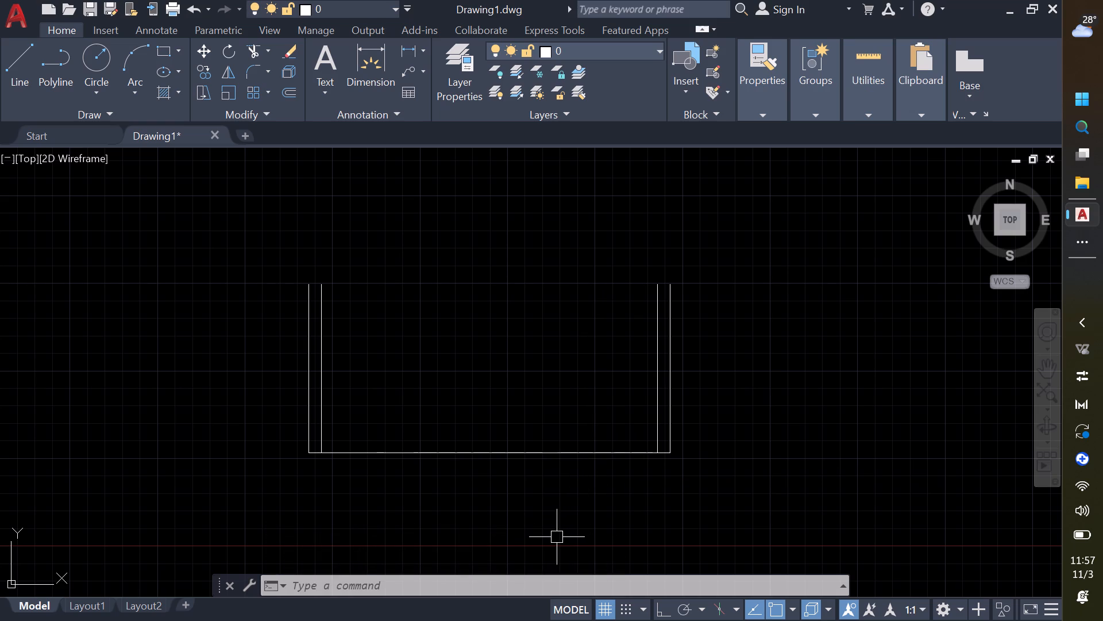
# Open the Tool Palettes.
pyautogui.hotkey('ctrl', '3')
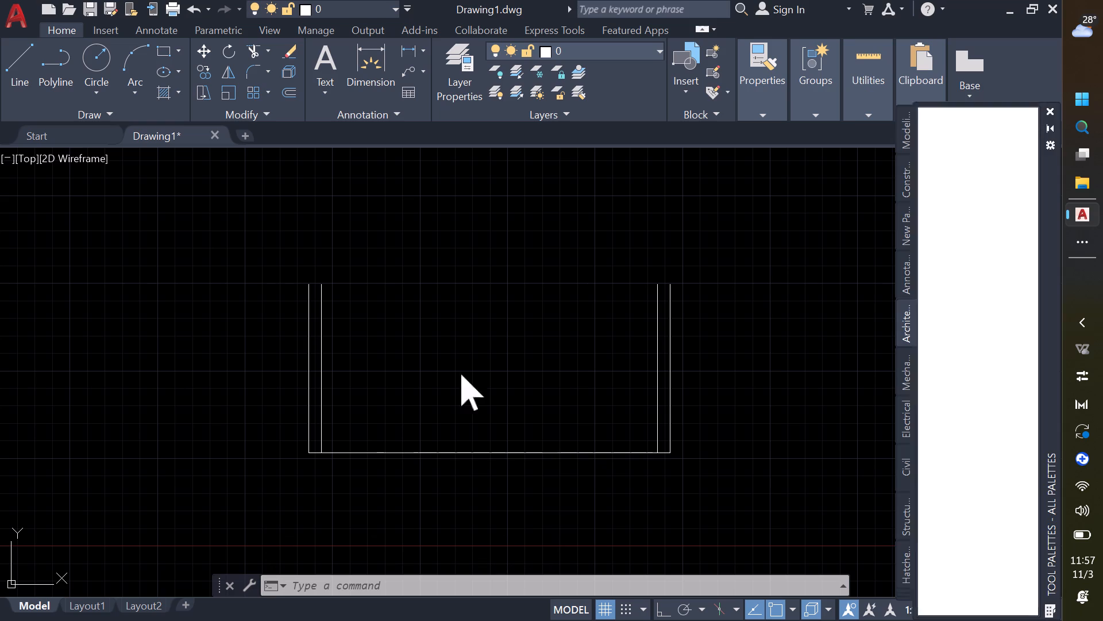
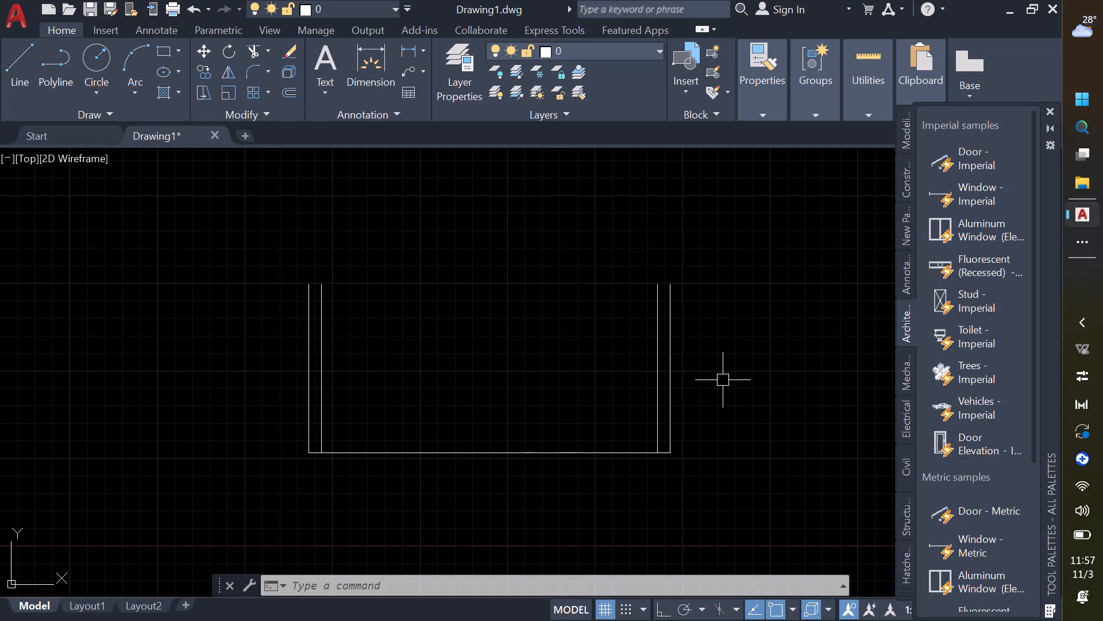
# Offset the bottom horizontal wall line using the Through option.
pyautogui.press('o')
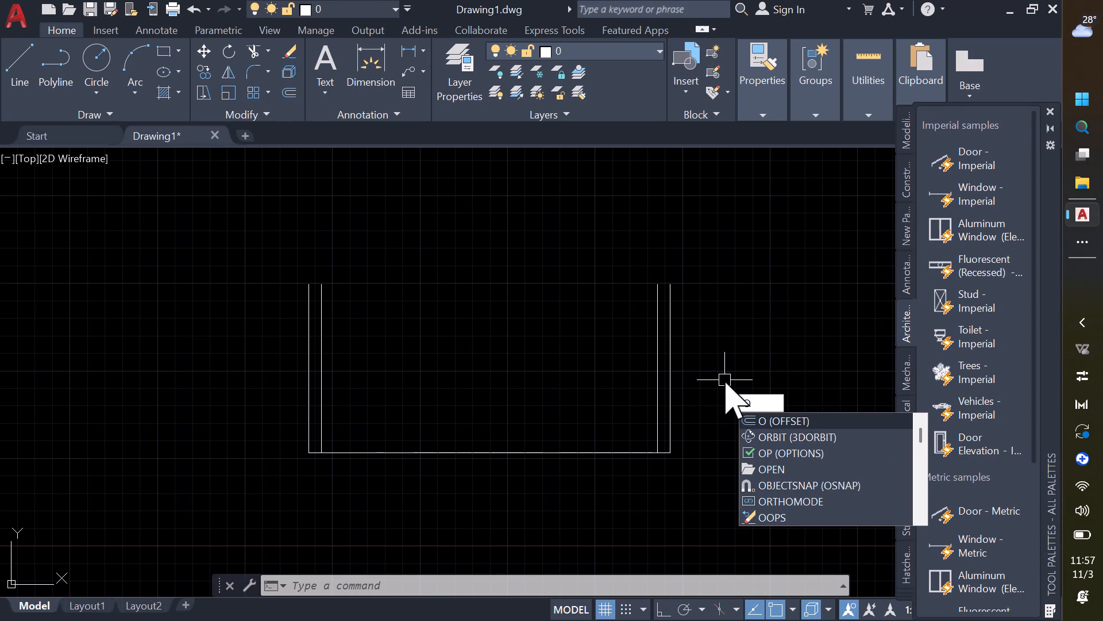
pyautogui.press('Return')
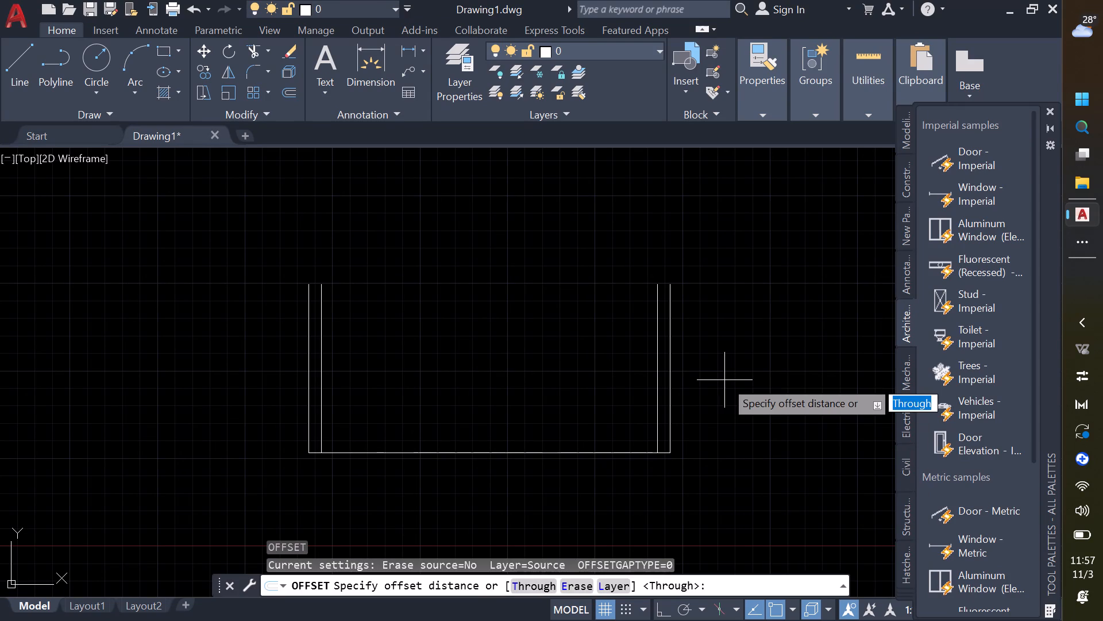
pyautogui.press('space')
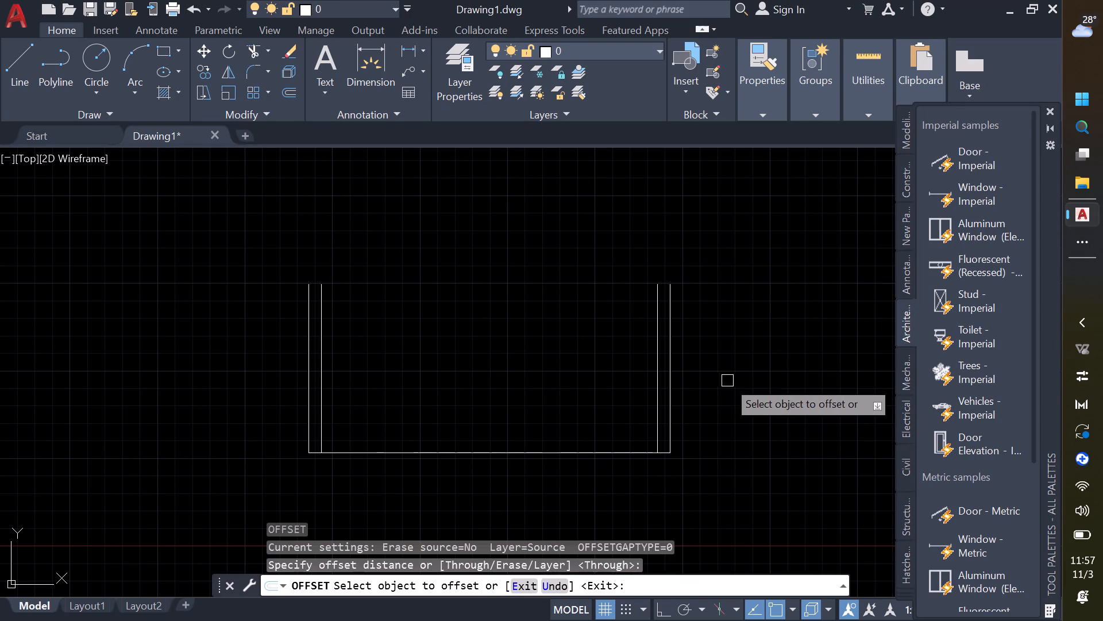
pyautogui.click(601, 458)
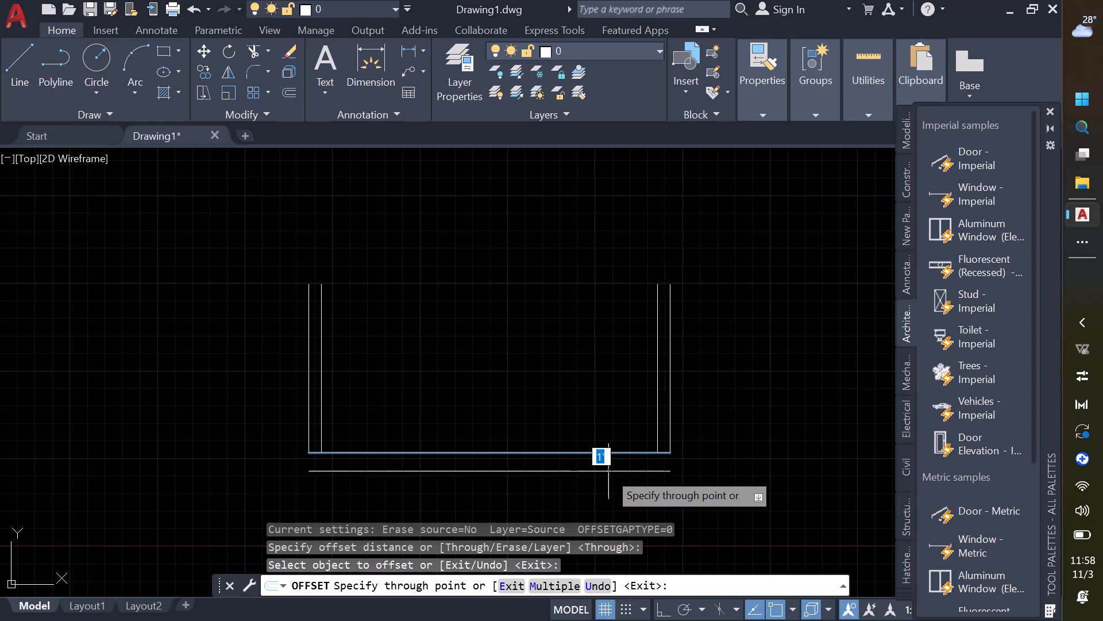
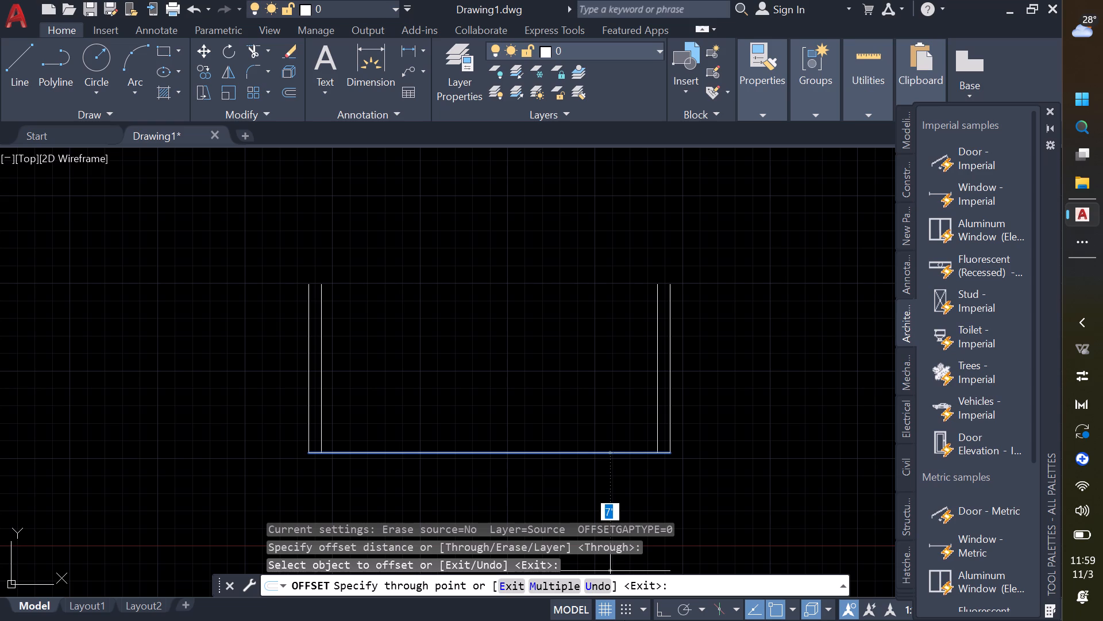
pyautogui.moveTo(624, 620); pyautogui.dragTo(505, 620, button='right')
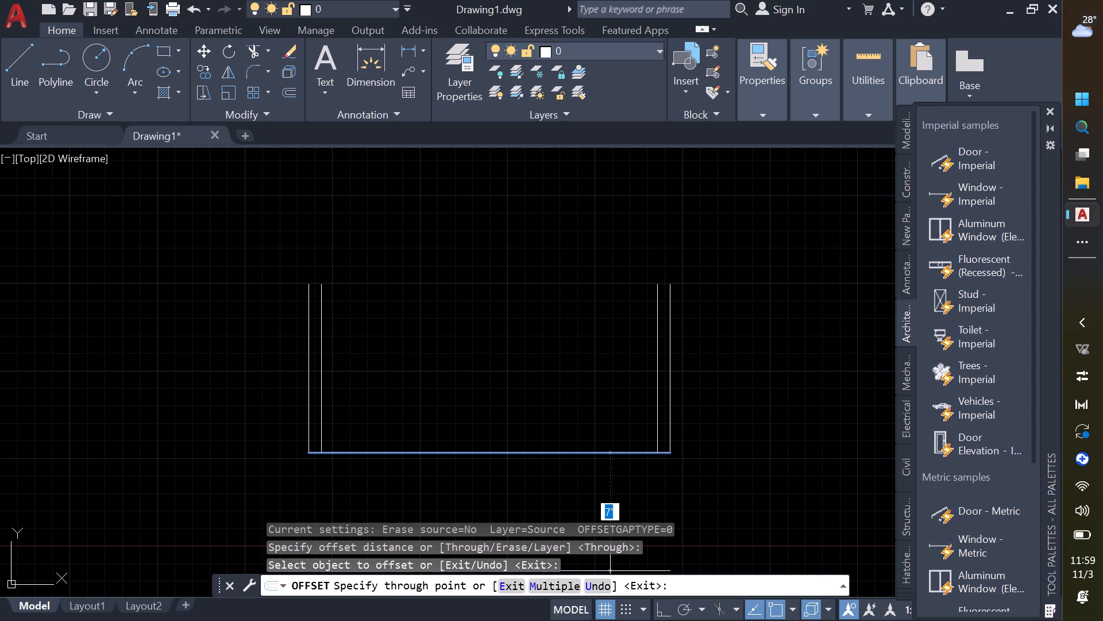
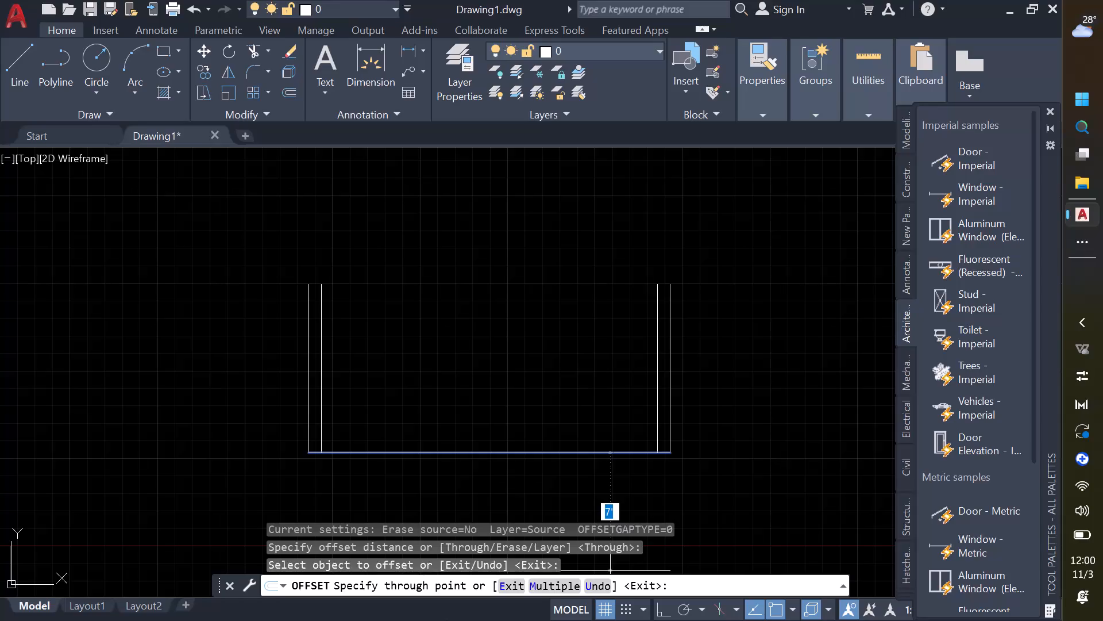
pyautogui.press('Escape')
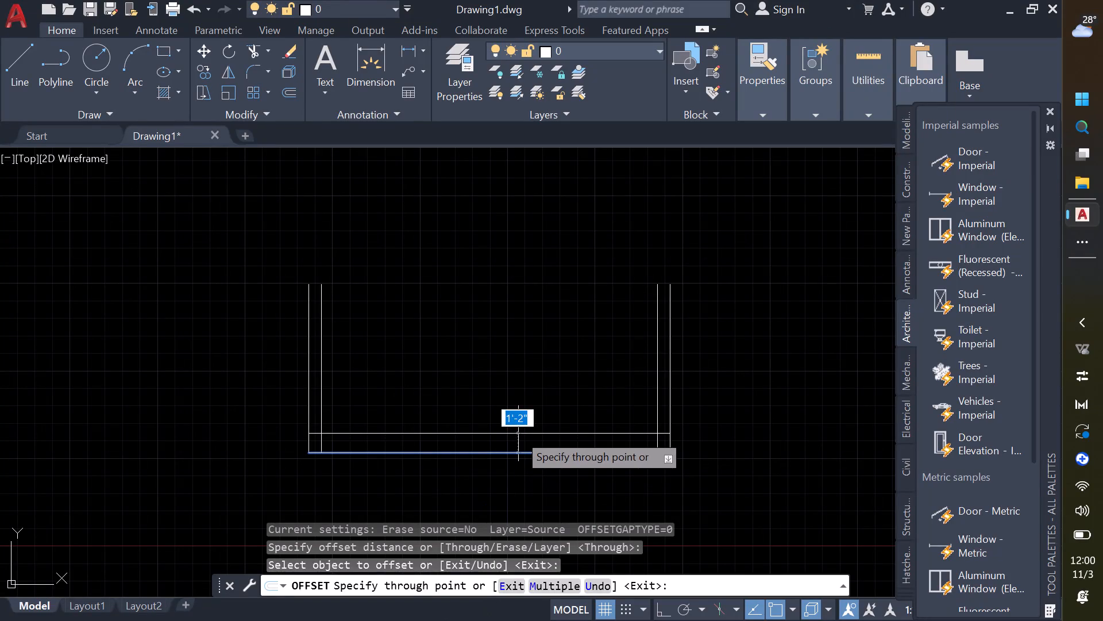
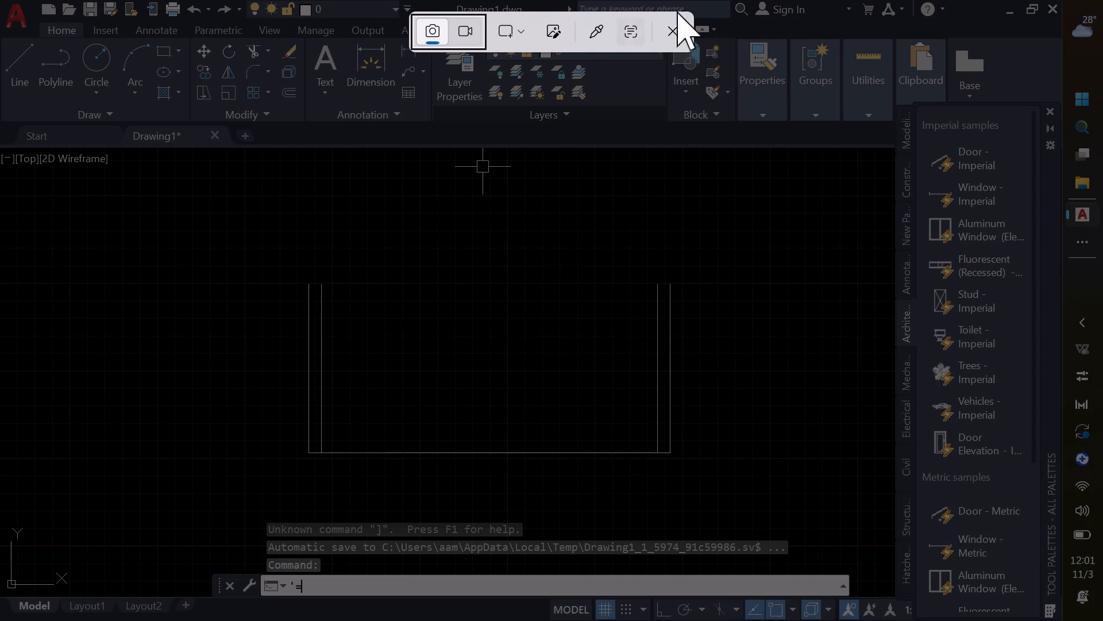
# Dismiss the screen-capture overlay and return to the drawing.
pyautogui.click(680, 37)
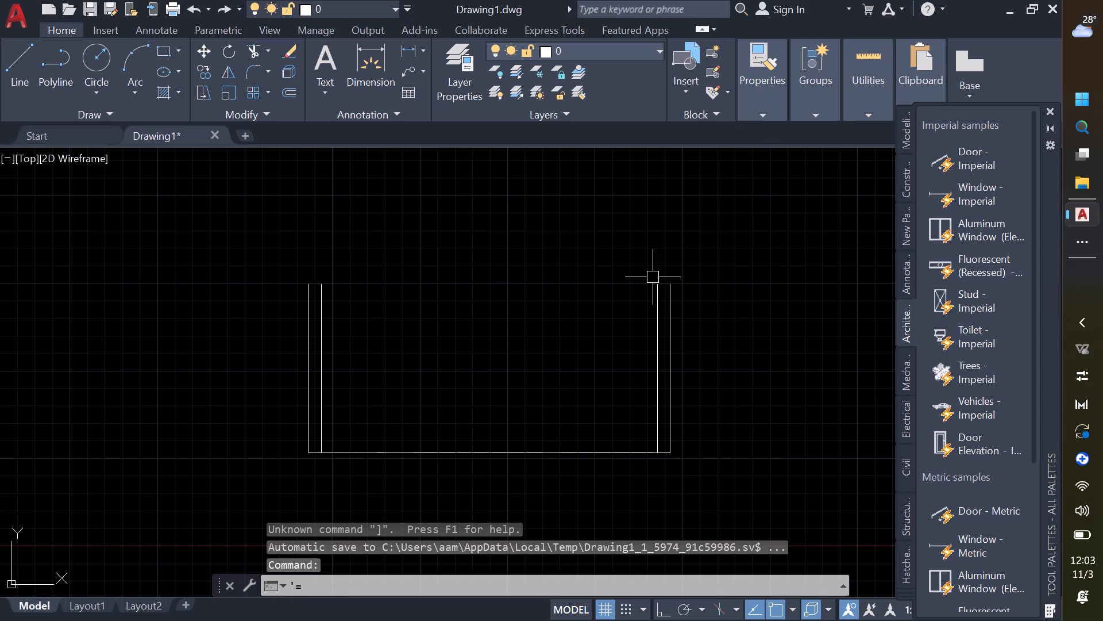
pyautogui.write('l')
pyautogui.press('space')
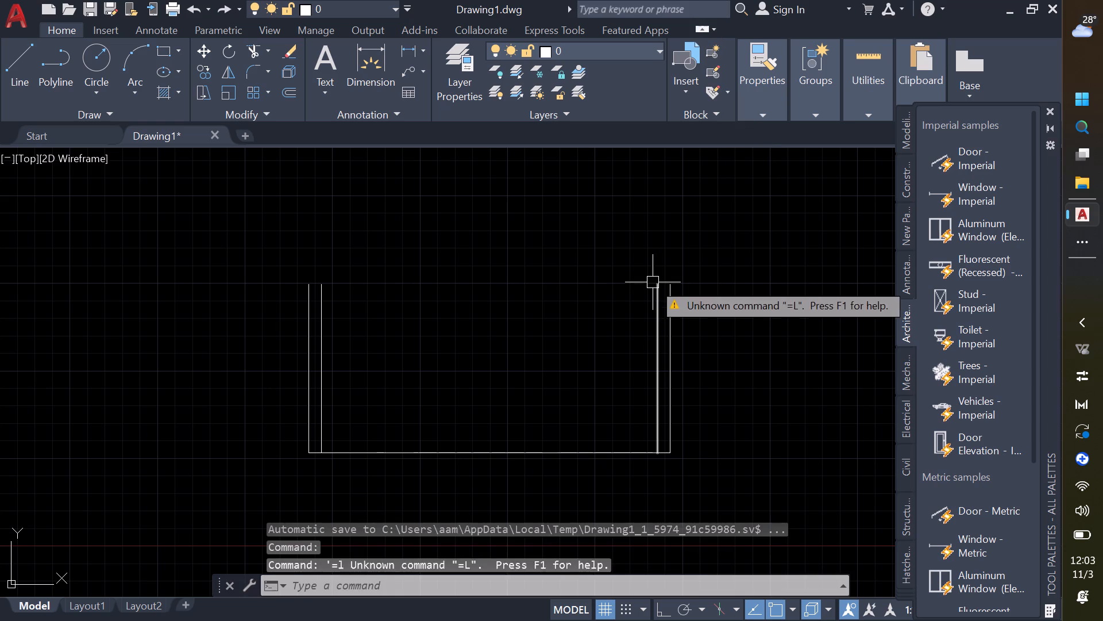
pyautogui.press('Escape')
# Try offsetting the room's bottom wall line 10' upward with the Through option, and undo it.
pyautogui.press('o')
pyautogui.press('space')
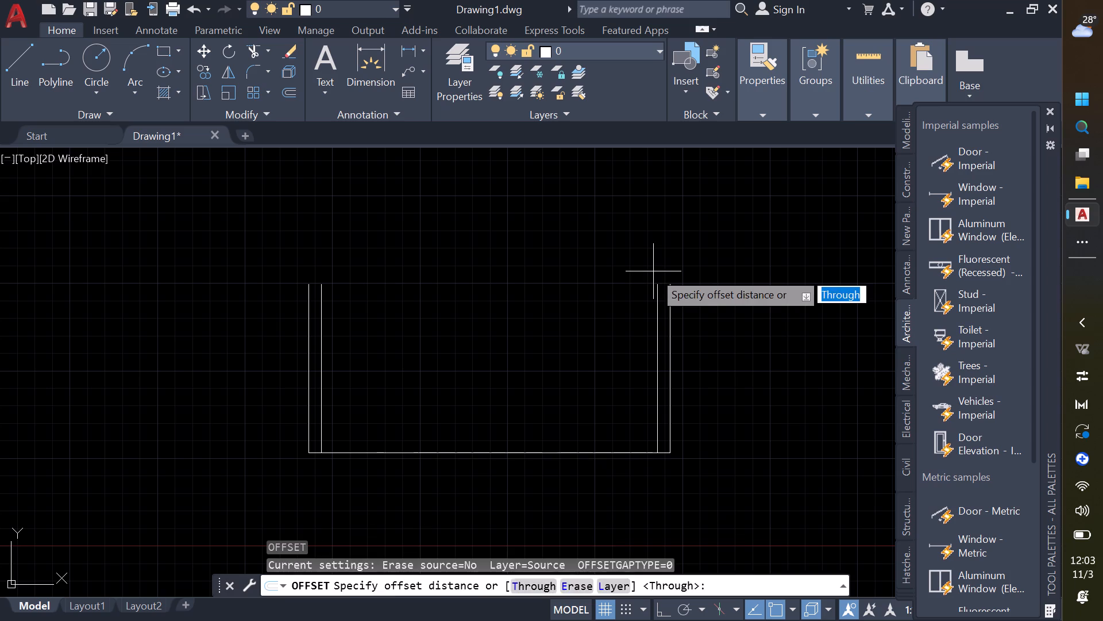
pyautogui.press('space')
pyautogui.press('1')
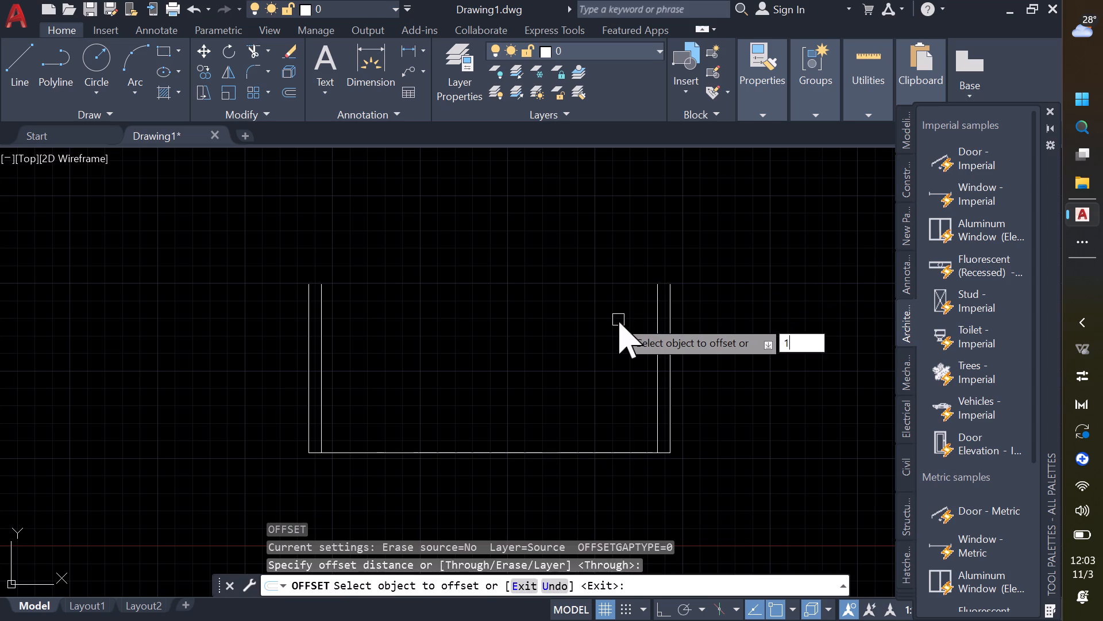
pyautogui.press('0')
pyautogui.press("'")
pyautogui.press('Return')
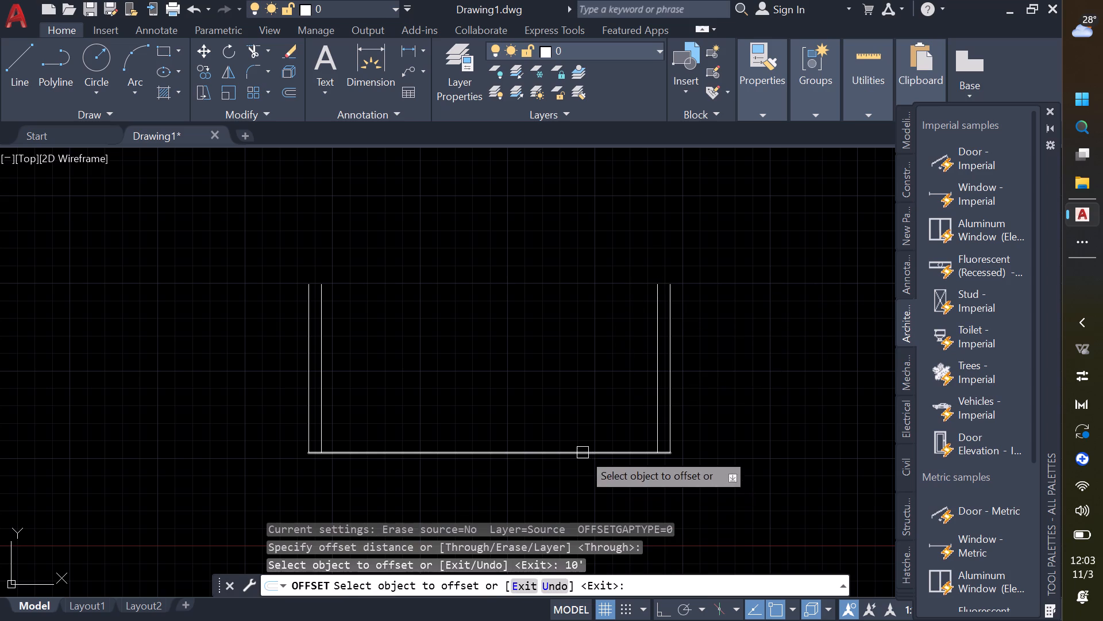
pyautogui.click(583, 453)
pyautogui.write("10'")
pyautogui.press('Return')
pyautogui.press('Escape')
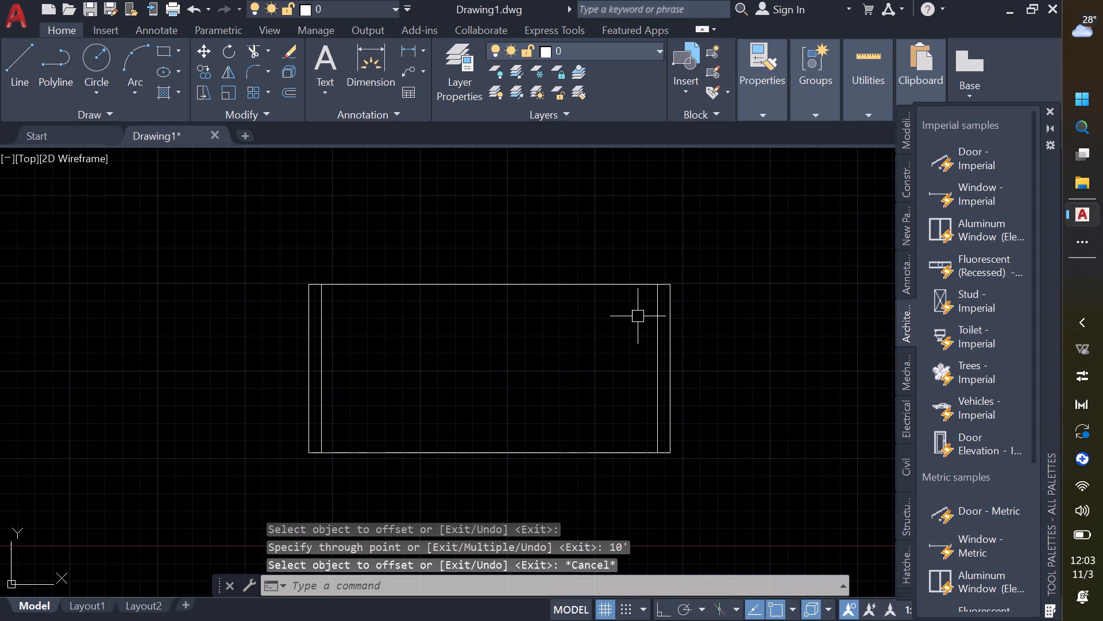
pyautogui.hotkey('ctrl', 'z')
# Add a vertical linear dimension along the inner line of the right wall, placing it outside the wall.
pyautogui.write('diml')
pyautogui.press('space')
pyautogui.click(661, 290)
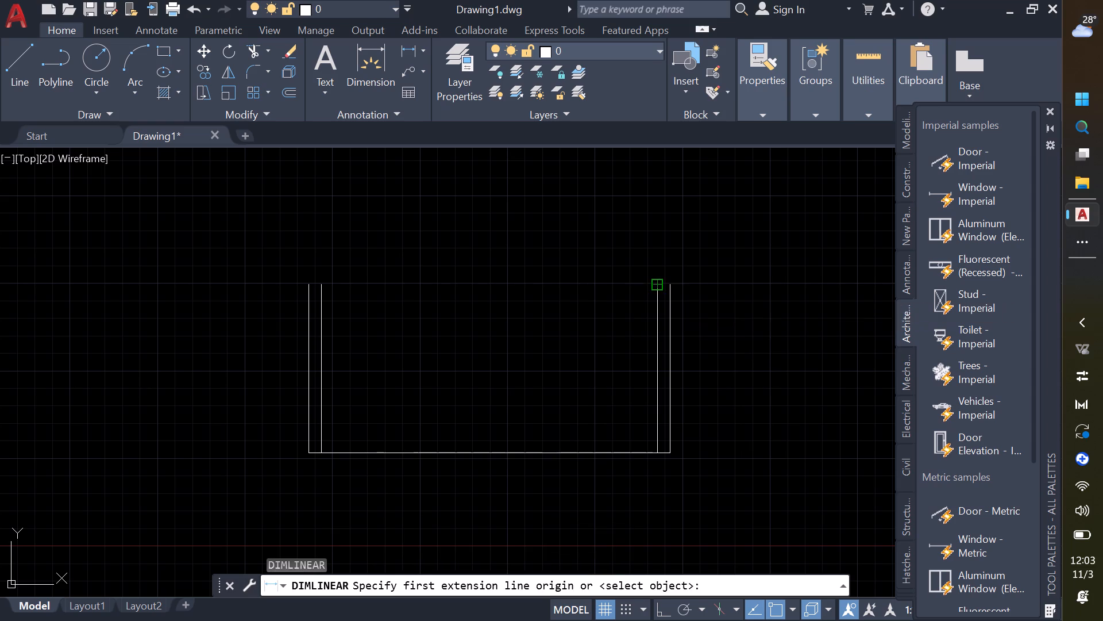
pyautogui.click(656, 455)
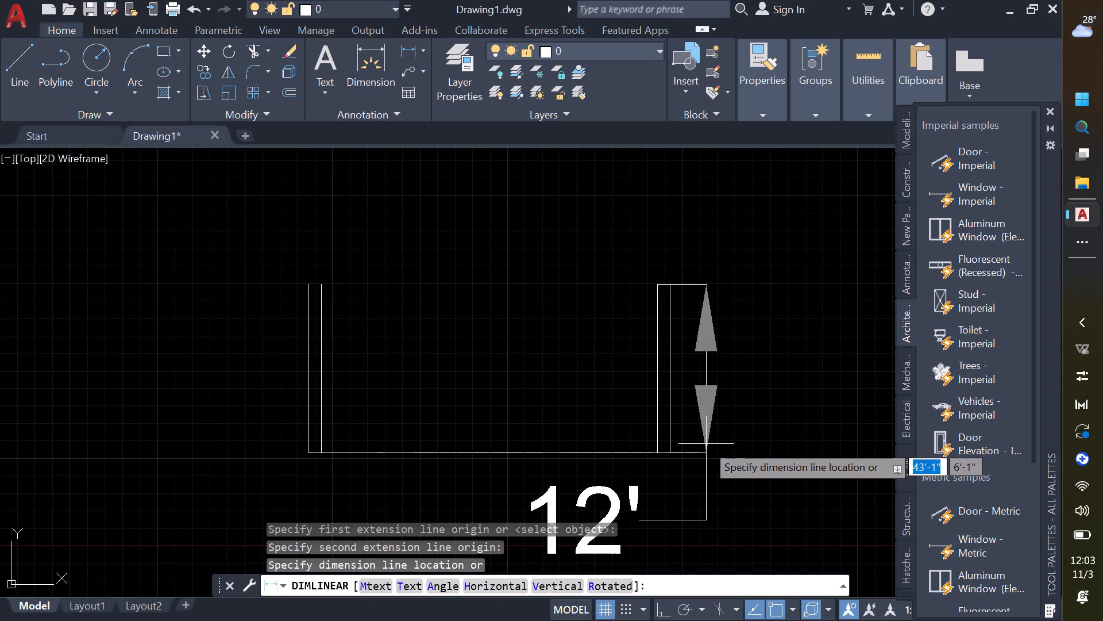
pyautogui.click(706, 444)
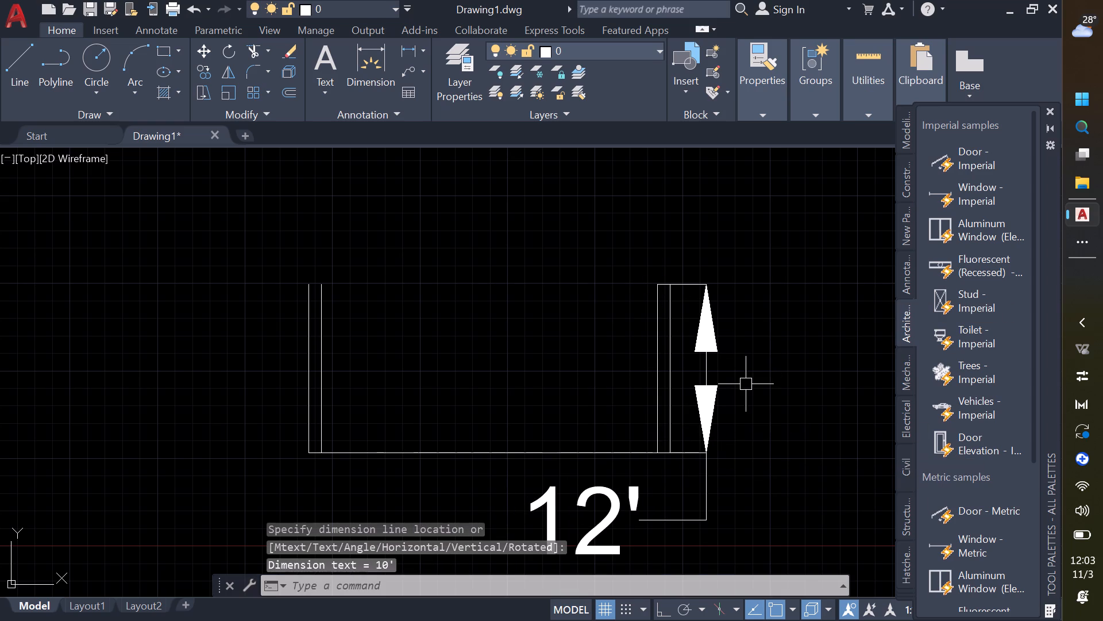
# Offset the room's bottom wall line 10' upward to close the top of the room outline.
pyautogui.write('o')
pyautogui.press('space')
pyautogui.press('space')
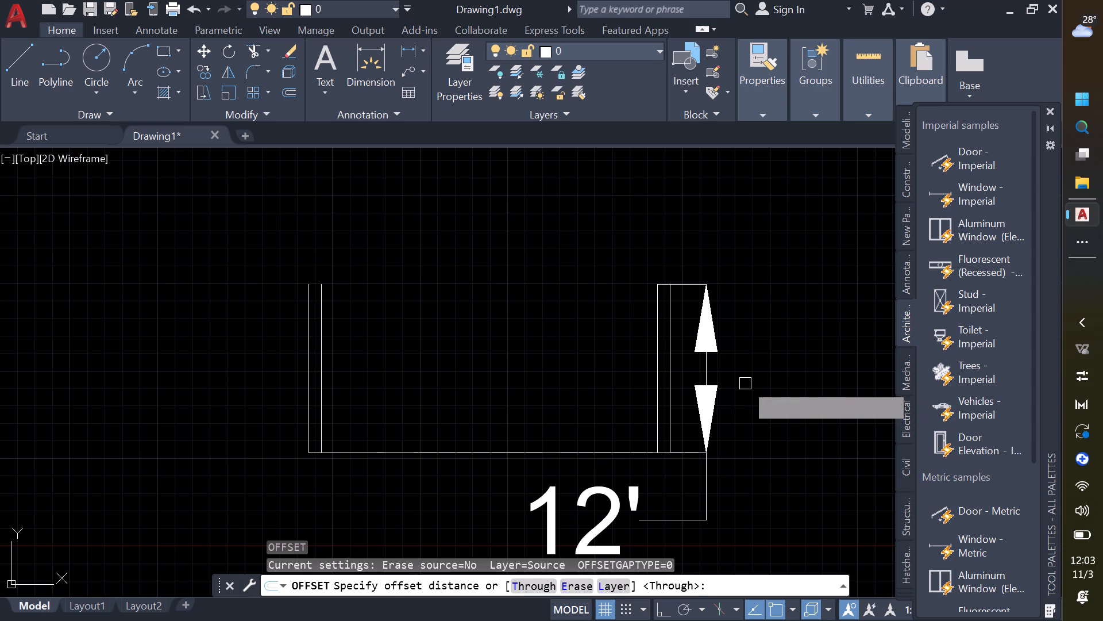
pyautogui.click(566, 450)
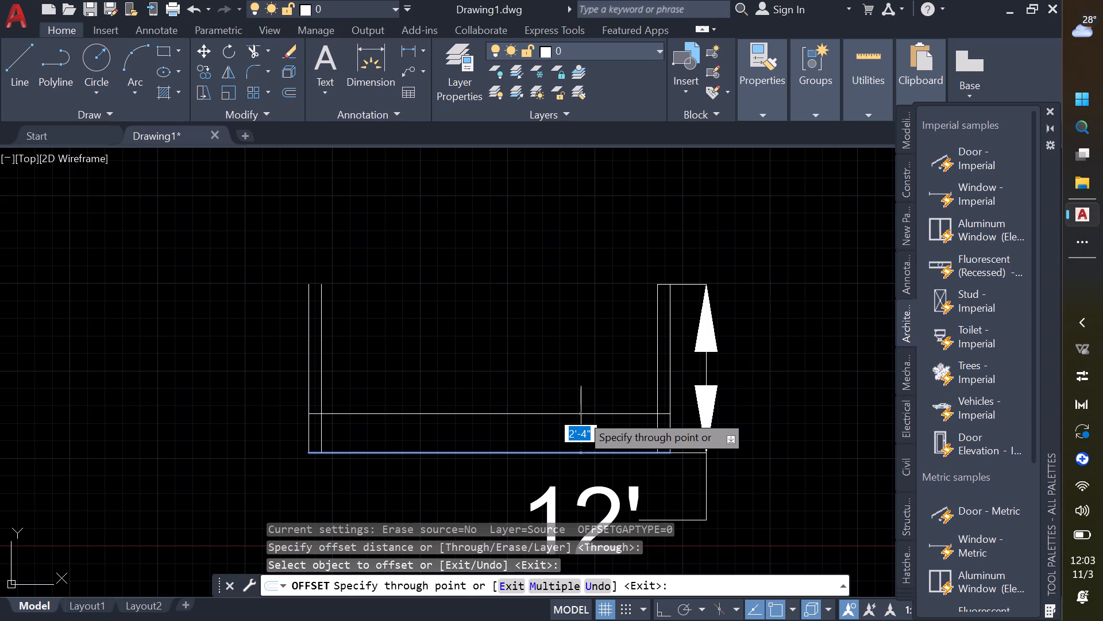
pyautogui.write("10'")
pyautogui.press('Return')
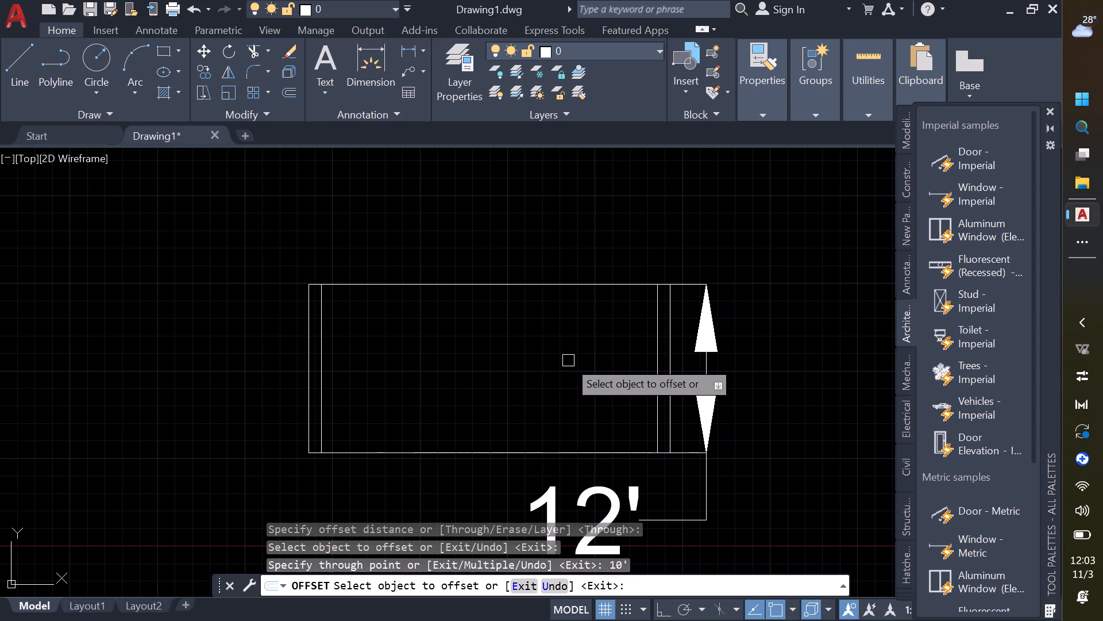
pyautogui.hotkey('ctrl', 'z')
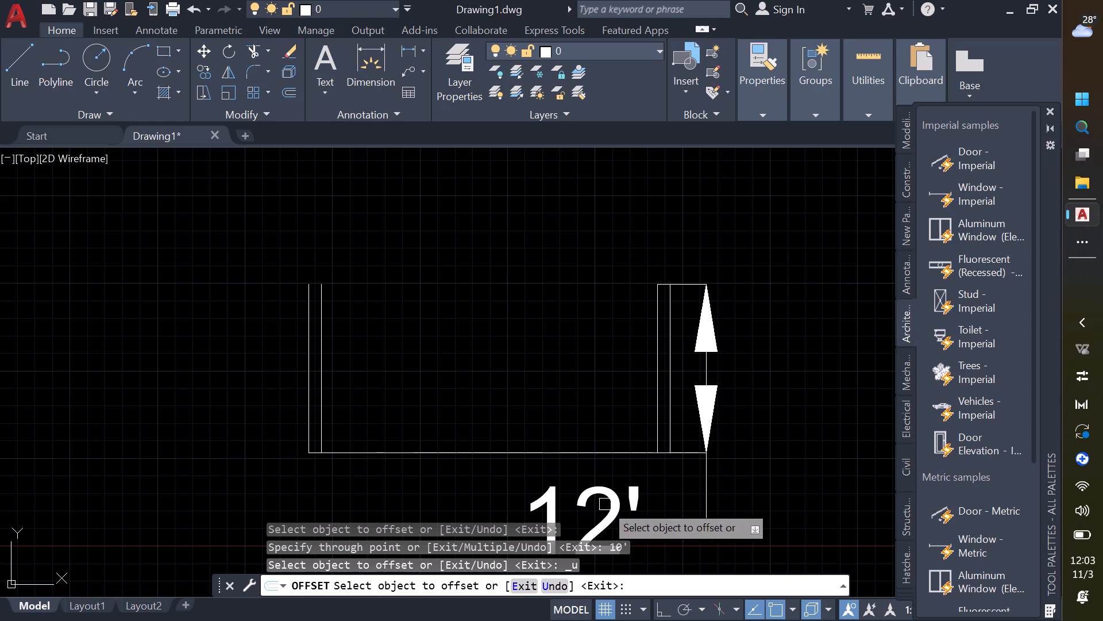
pyautogui.click(606, 455)
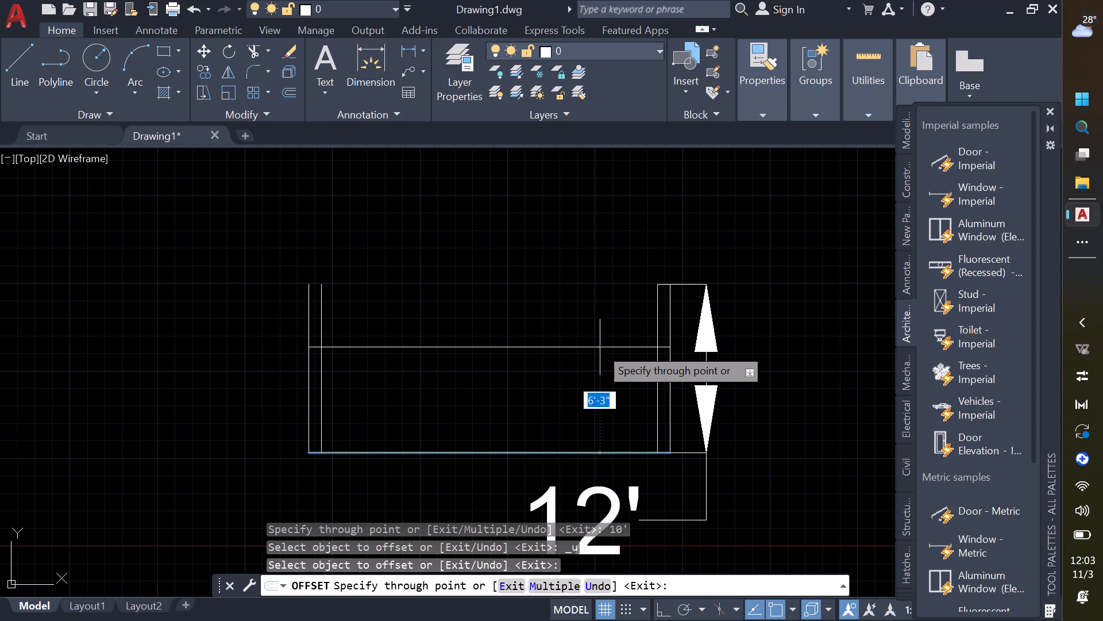
pyautogui.write("10'")
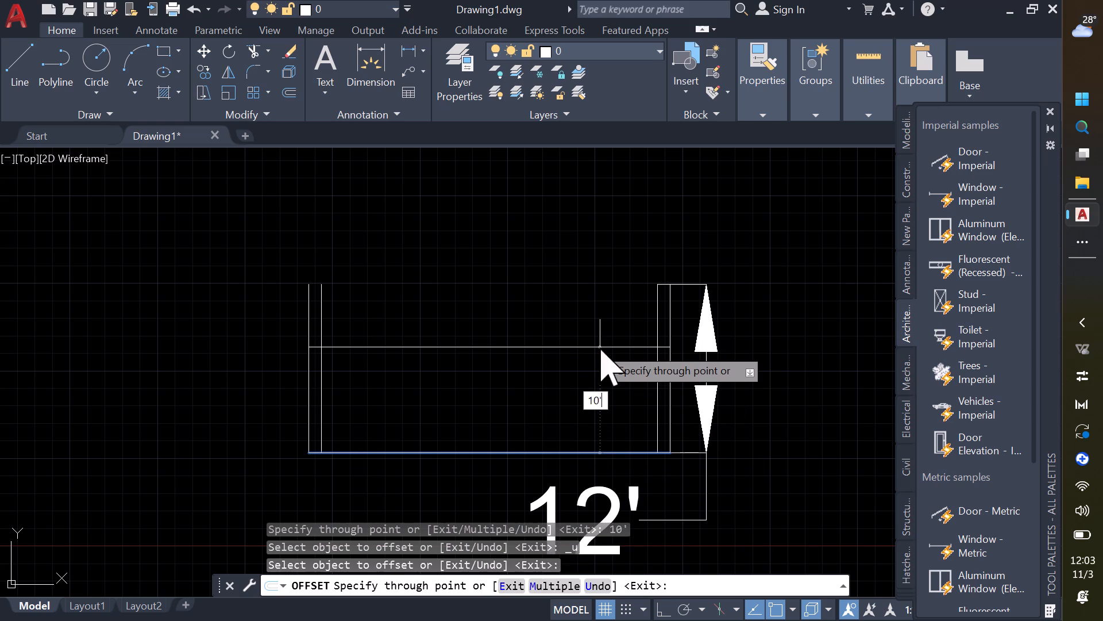
pyautogui.press('Return')
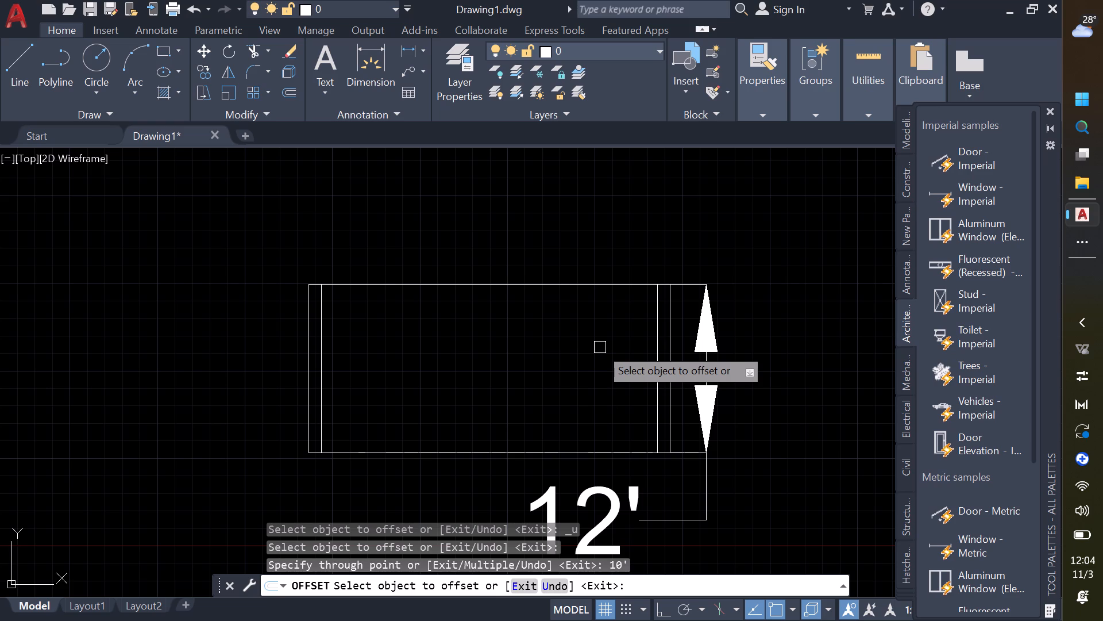
pyautogui.press('Escape')
# Review the arrow and line settings of the Standard dimension style without changing them.
pyautogui.press('d')
pyautogui.press('Return')
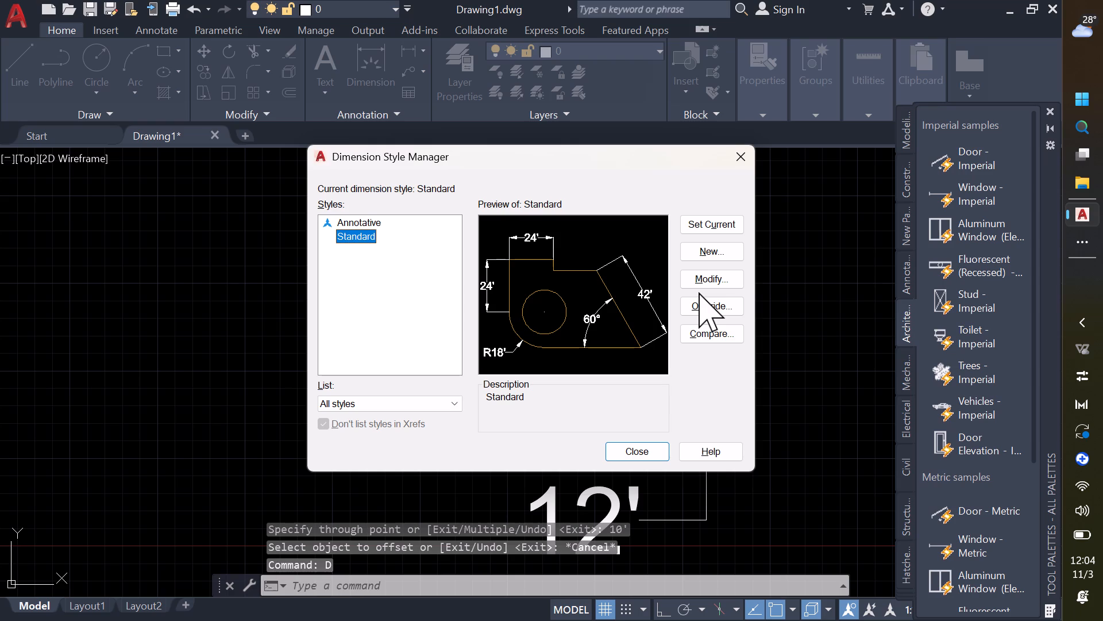
pyautogui.click(713, 284)
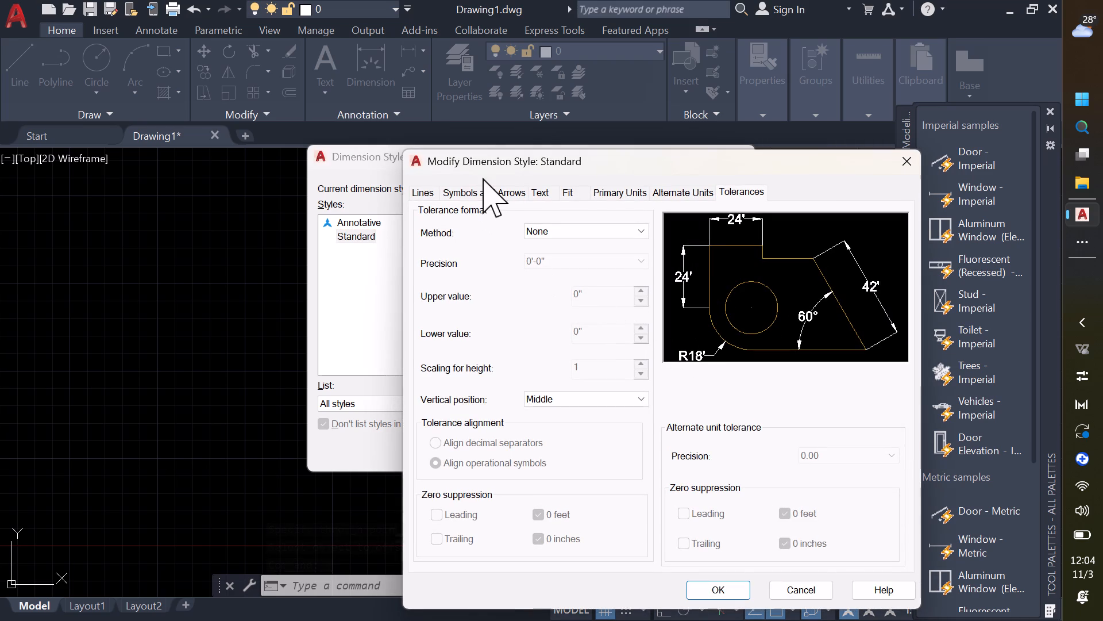
pyautogui.click(482, 191)
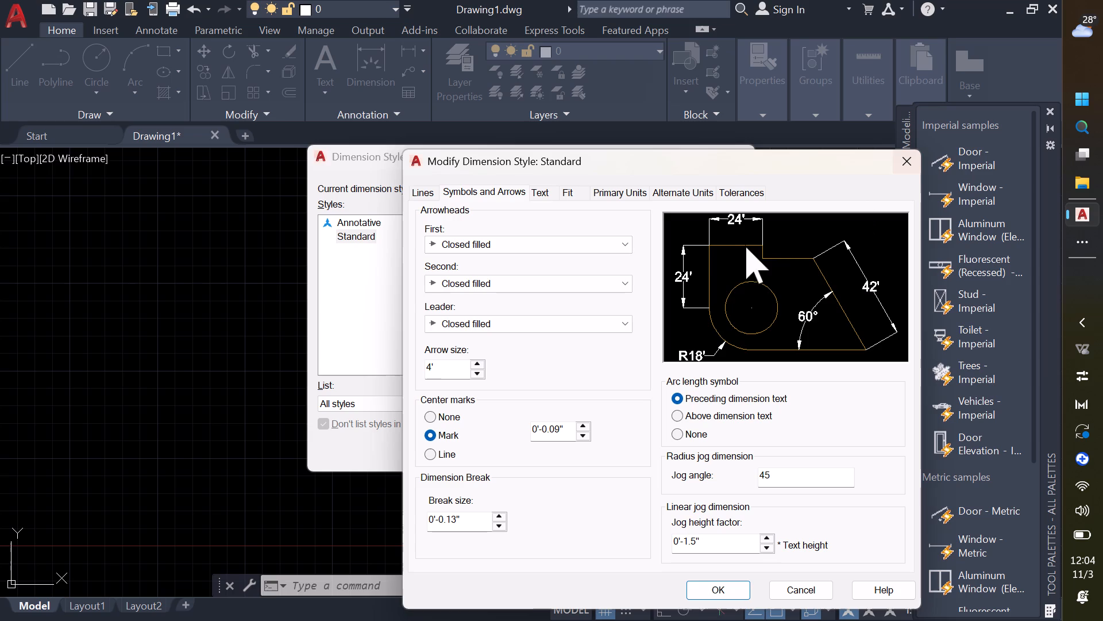
pyautogui.click(426, 195)
pyautogui.click(907, 162)
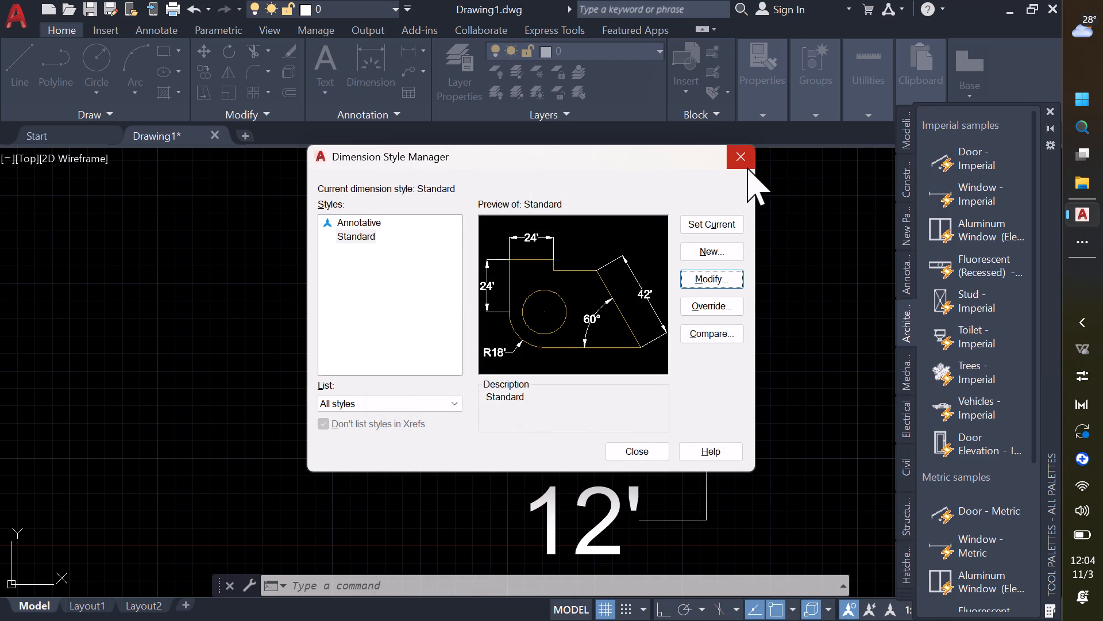
pyautogui.click(742, 161)
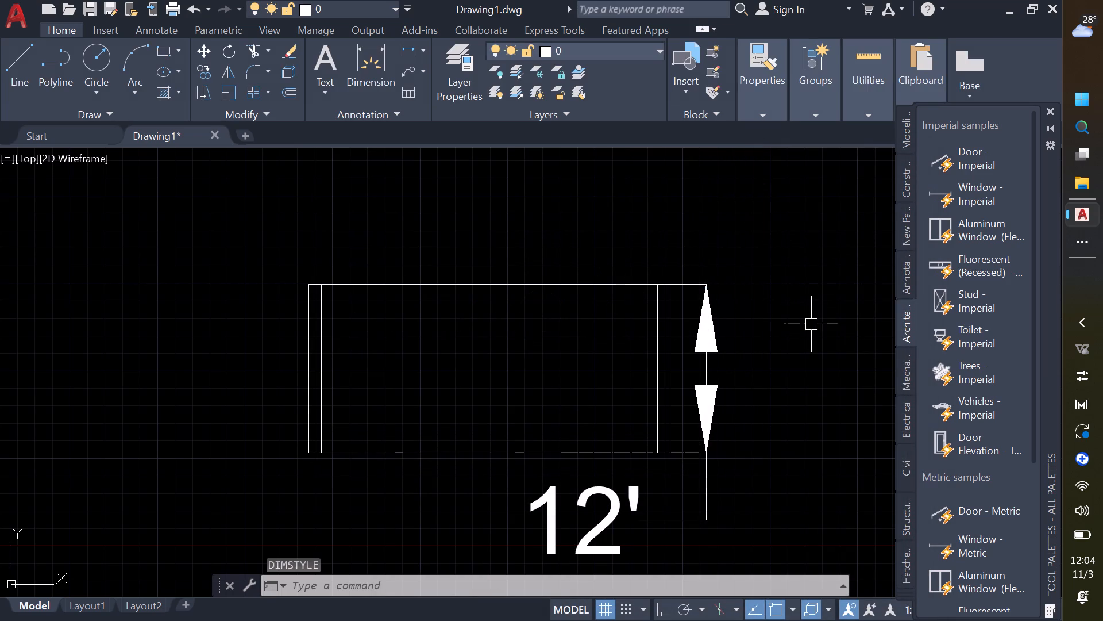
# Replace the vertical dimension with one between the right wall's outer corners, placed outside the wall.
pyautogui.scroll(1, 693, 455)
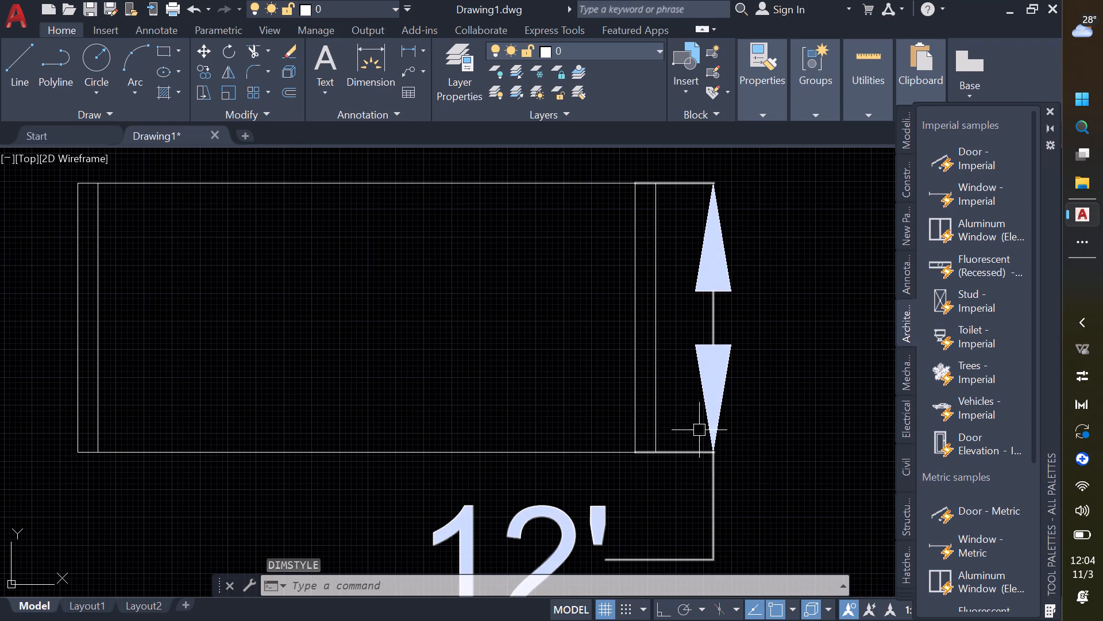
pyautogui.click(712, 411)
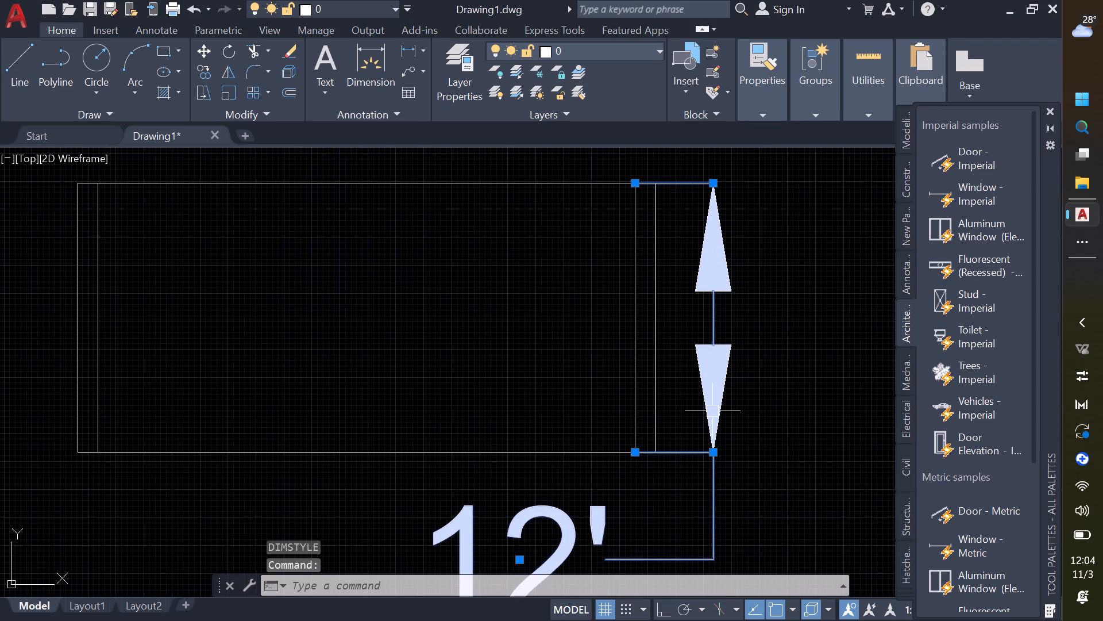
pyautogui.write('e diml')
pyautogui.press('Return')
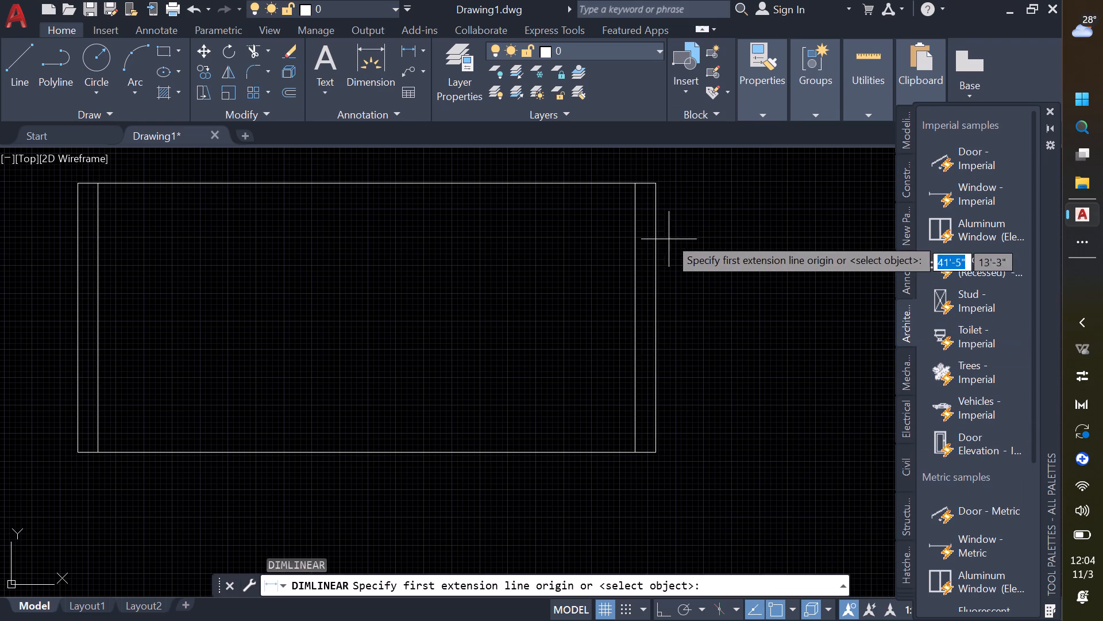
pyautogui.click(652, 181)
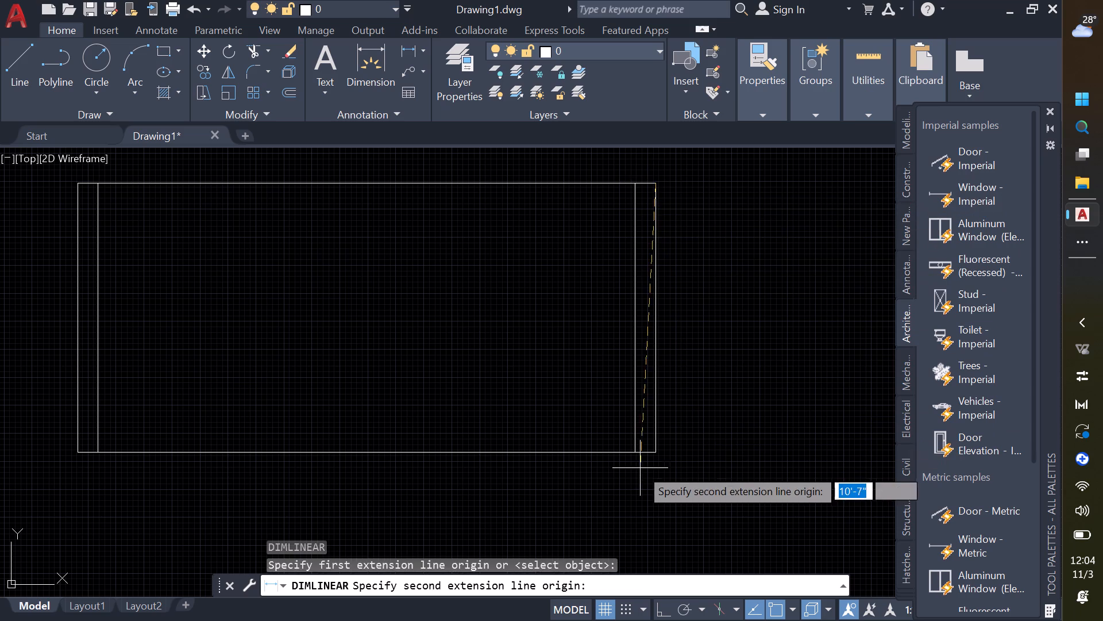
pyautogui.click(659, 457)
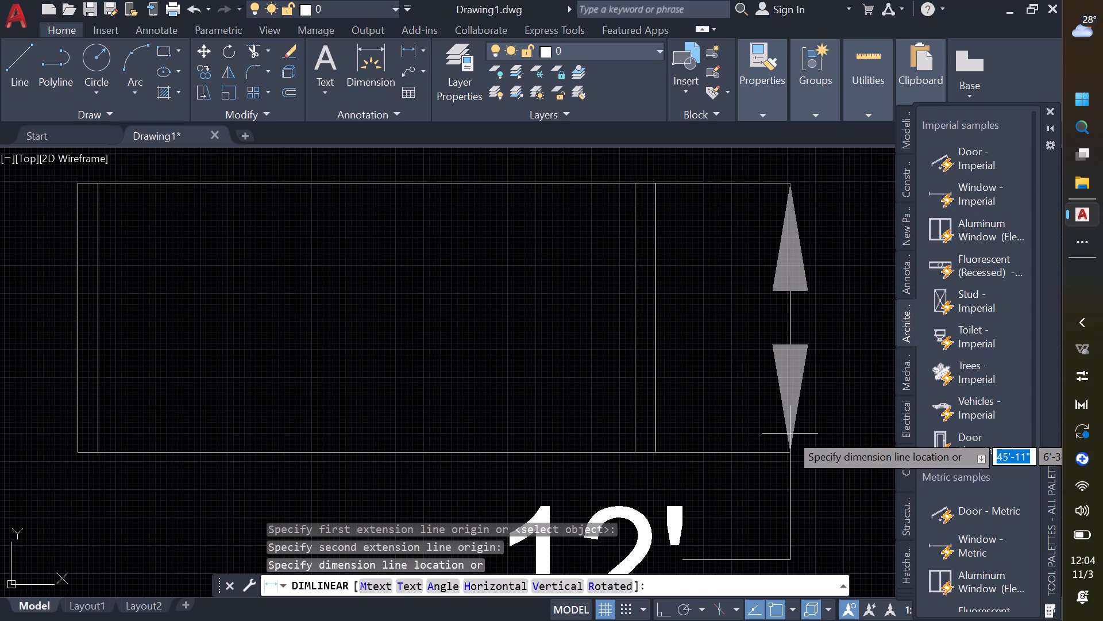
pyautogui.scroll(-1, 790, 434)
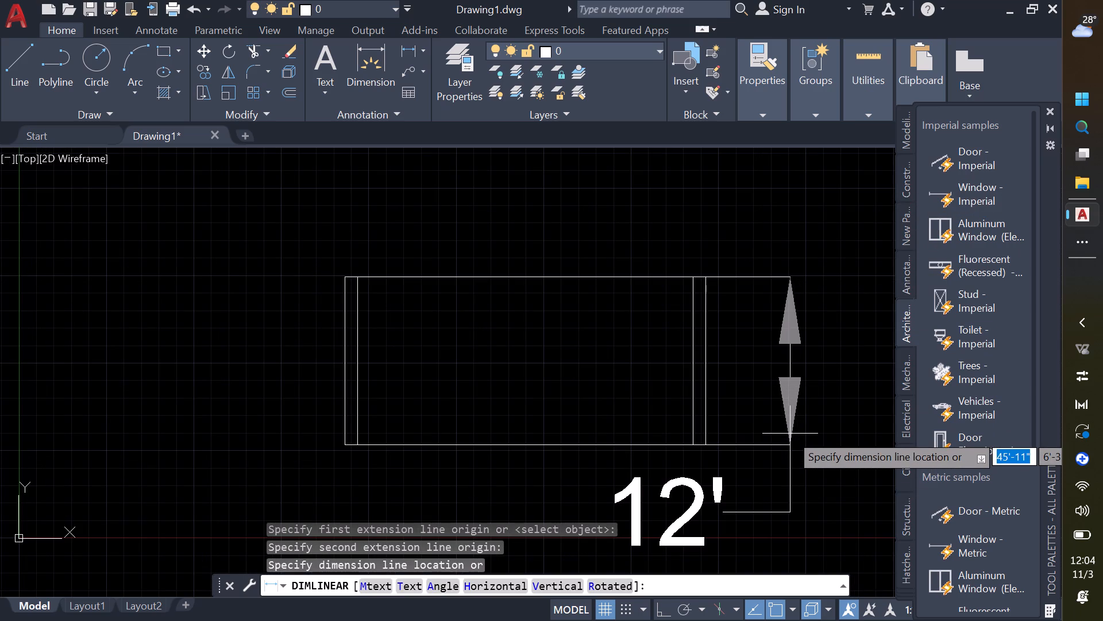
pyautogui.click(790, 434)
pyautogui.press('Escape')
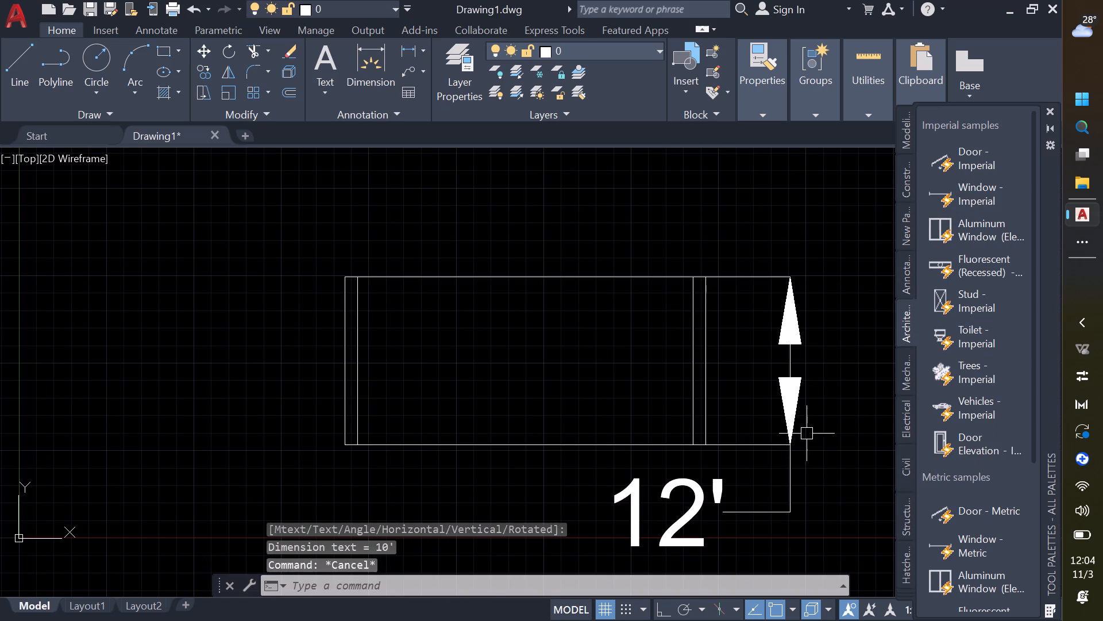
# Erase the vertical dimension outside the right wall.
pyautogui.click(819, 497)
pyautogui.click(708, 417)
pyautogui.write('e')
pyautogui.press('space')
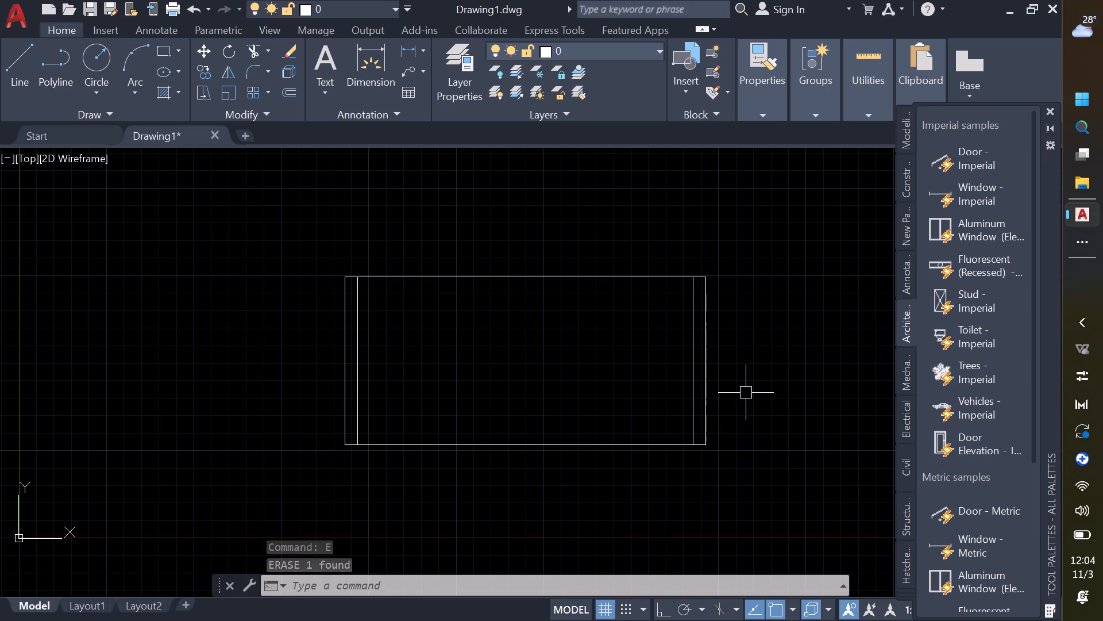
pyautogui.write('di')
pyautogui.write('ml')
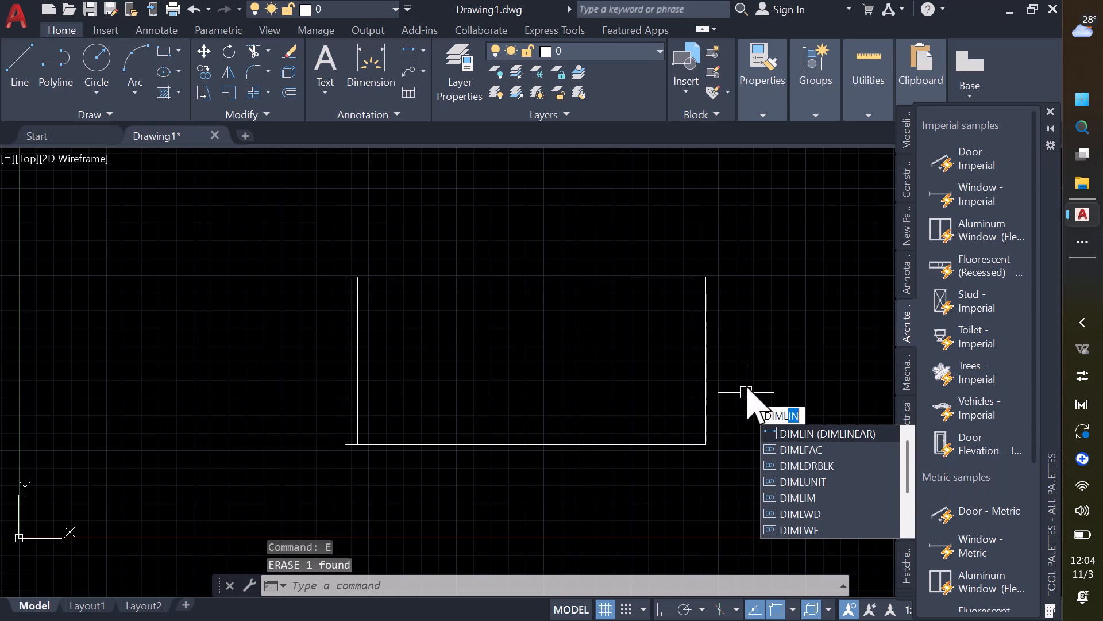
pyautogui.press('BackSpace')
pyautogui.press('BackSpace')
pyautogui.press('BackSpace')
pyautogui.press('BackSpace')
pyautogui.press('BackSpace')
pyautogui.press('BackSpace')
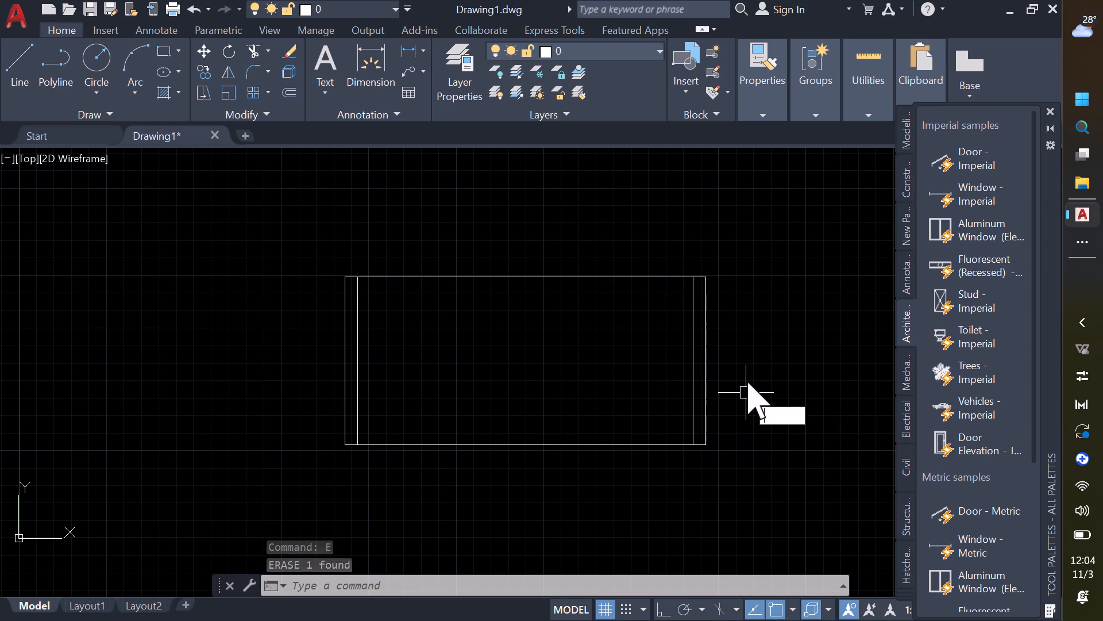
# Review the line, arrow, primary unit, alternate unit, fit and text settings of the Standard dimension style without changing them.
pyautogui.write('d')
pyautogui.press('space')
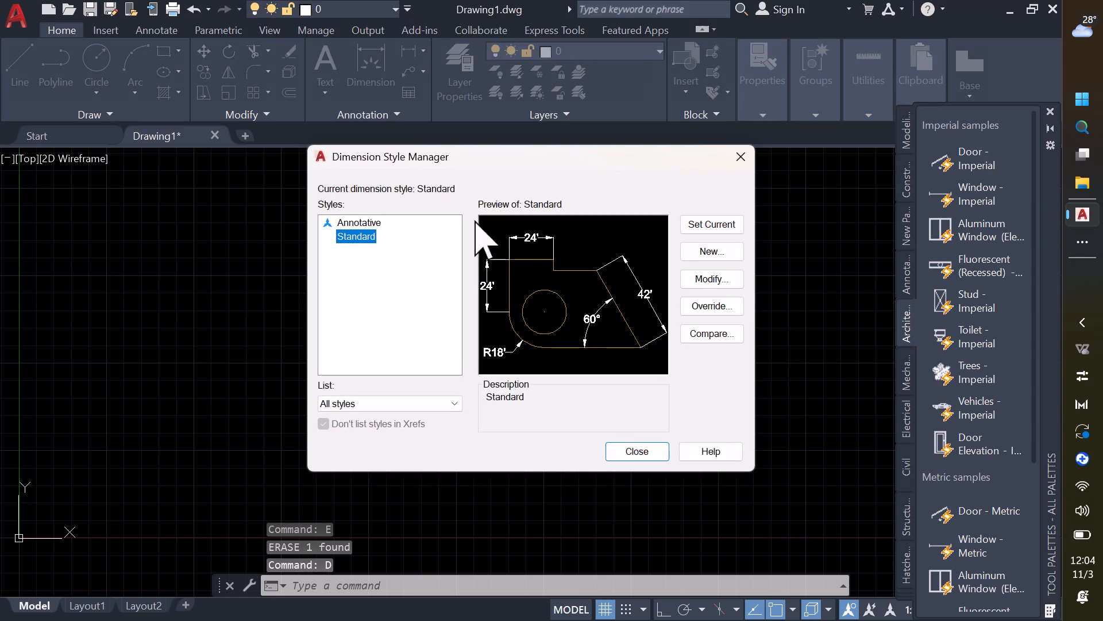
pyautogui.click(687, 271)
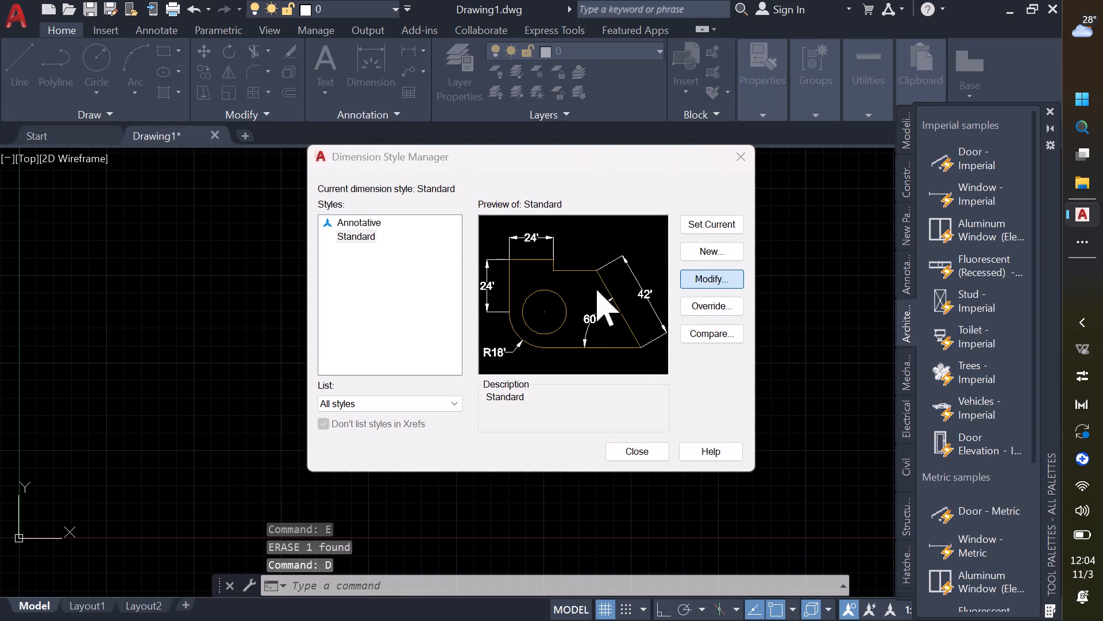
pyautogui.click(506, 195)
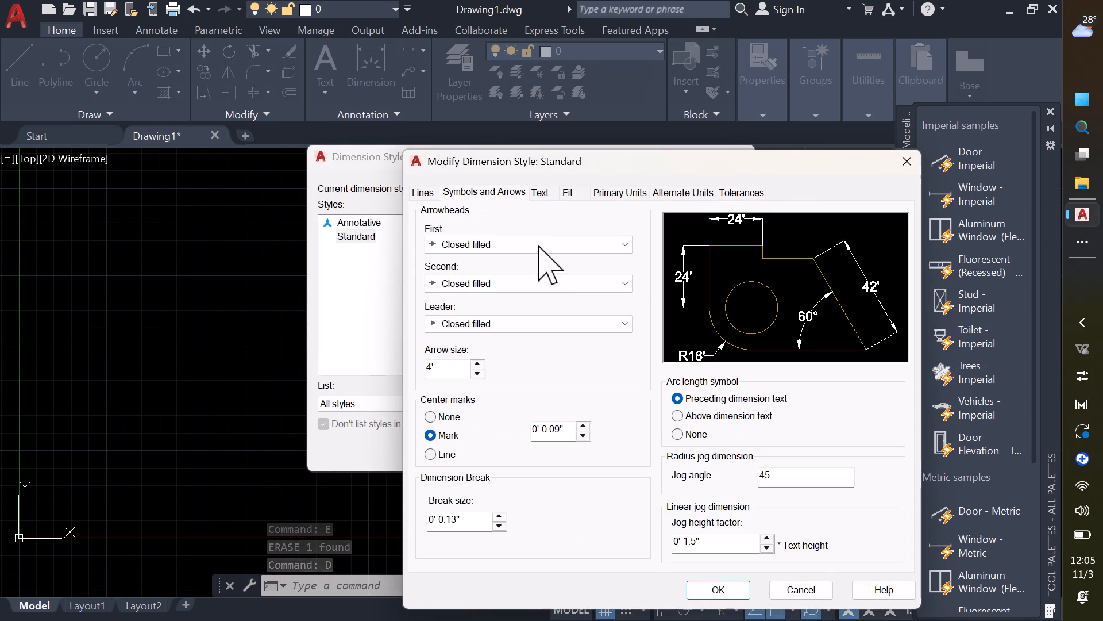
pyautogui.click(427, 196)
pyautogui.moveTo(615, 334); pyautogui.dragTo(538, 334)
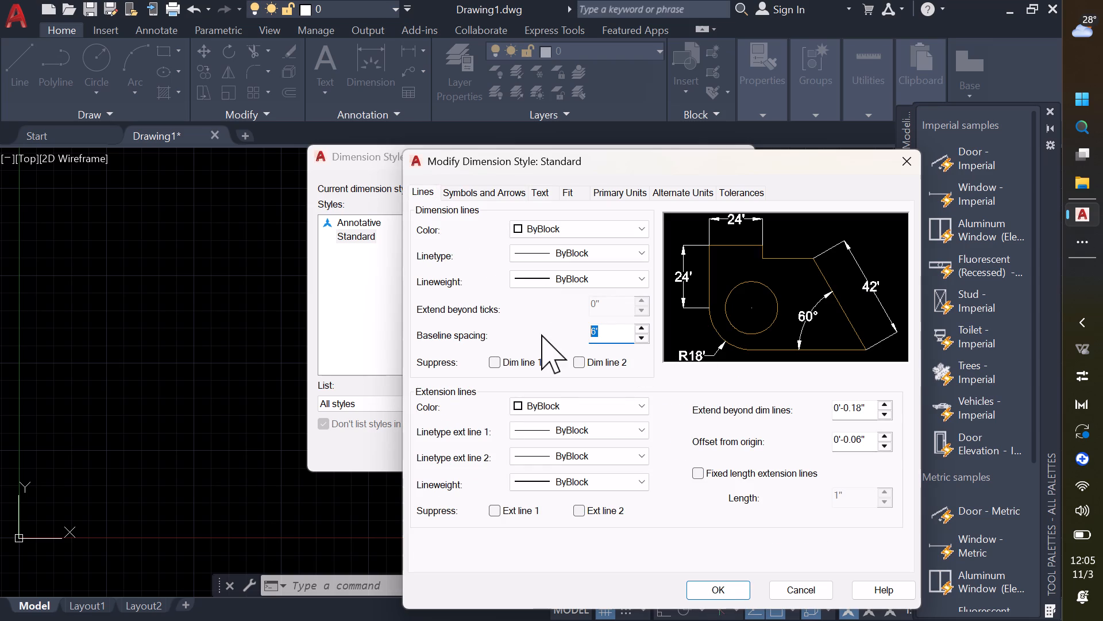
pyautogui.press('BackSpace')
pyautogui.press('Escape')
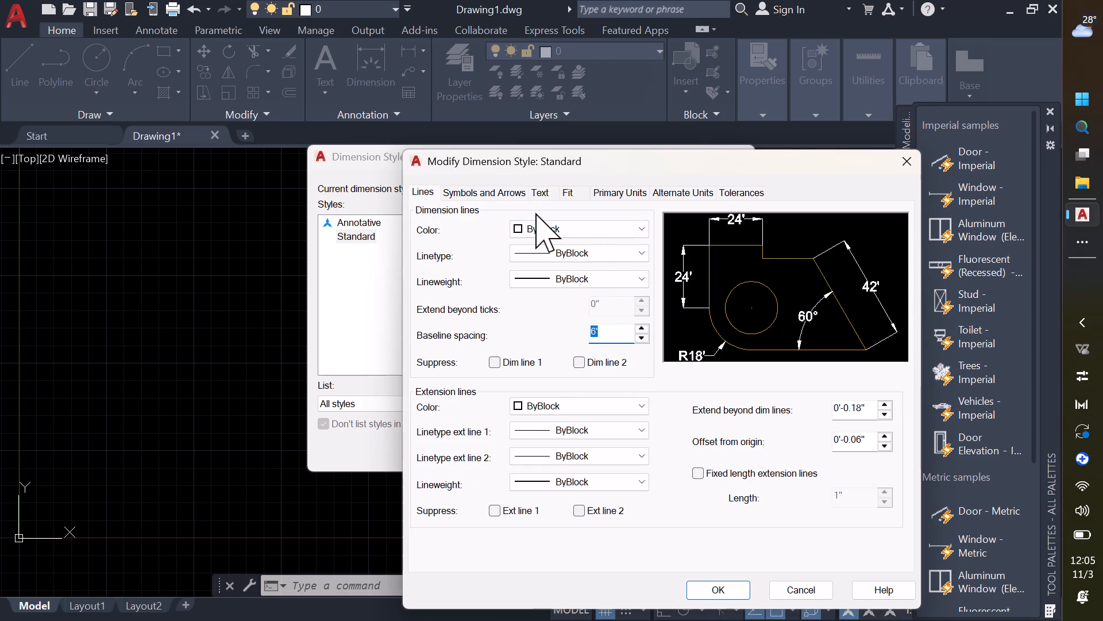
pyautogui.press('Escape')
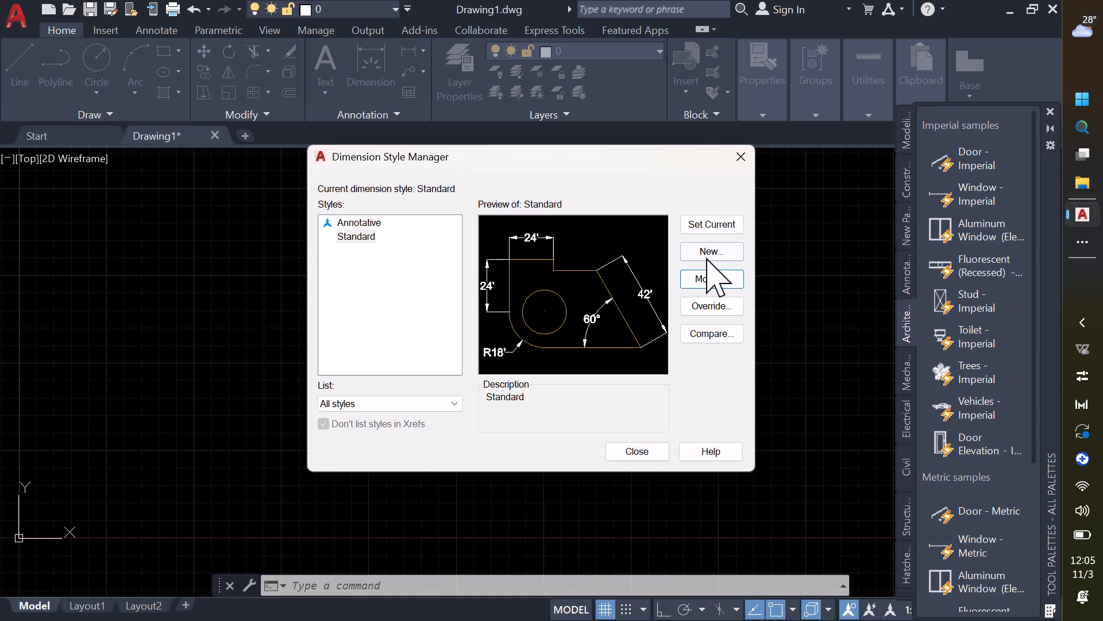
pyautogui.click(714, 278)
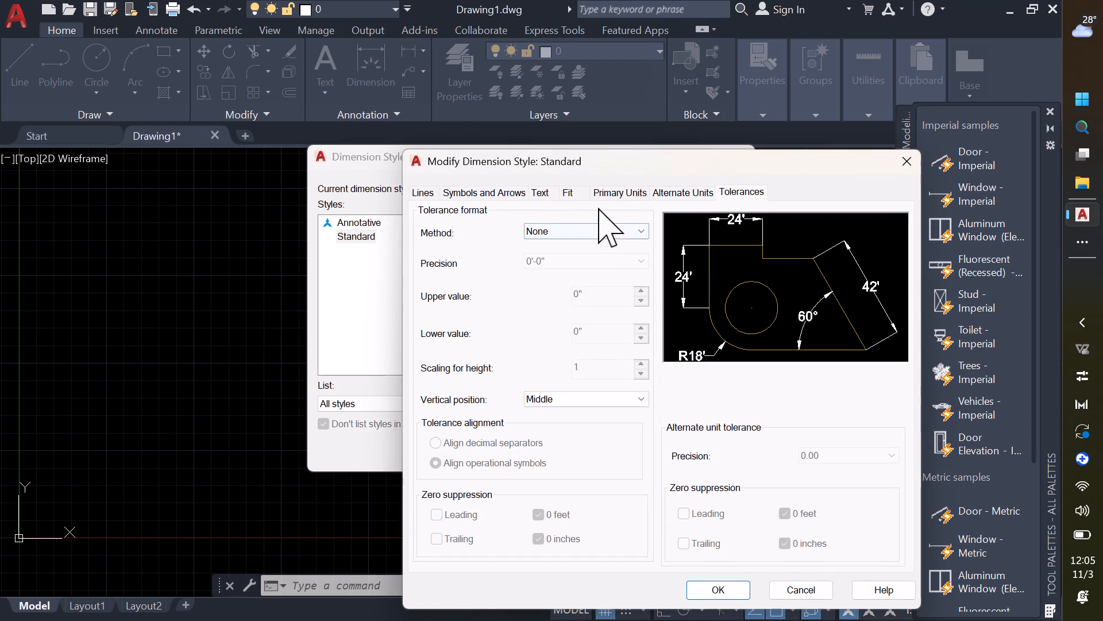
pyautogui.click(592, 193)
pyautogui.click(566, 250)
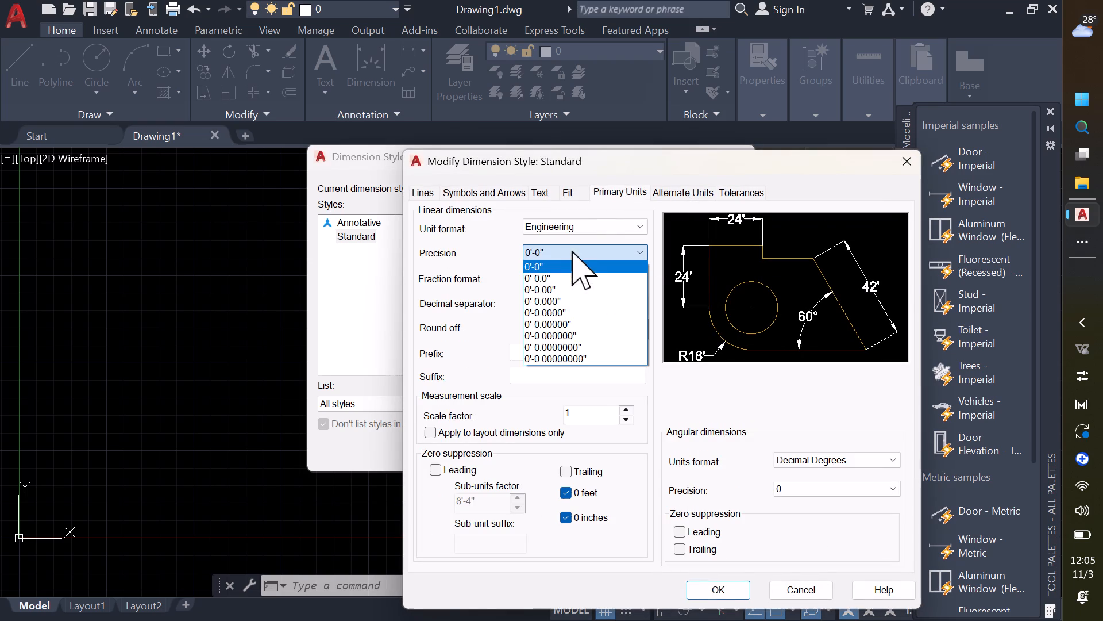
pyautogui.click(580, 269)
pyautogui.click(682, 191)
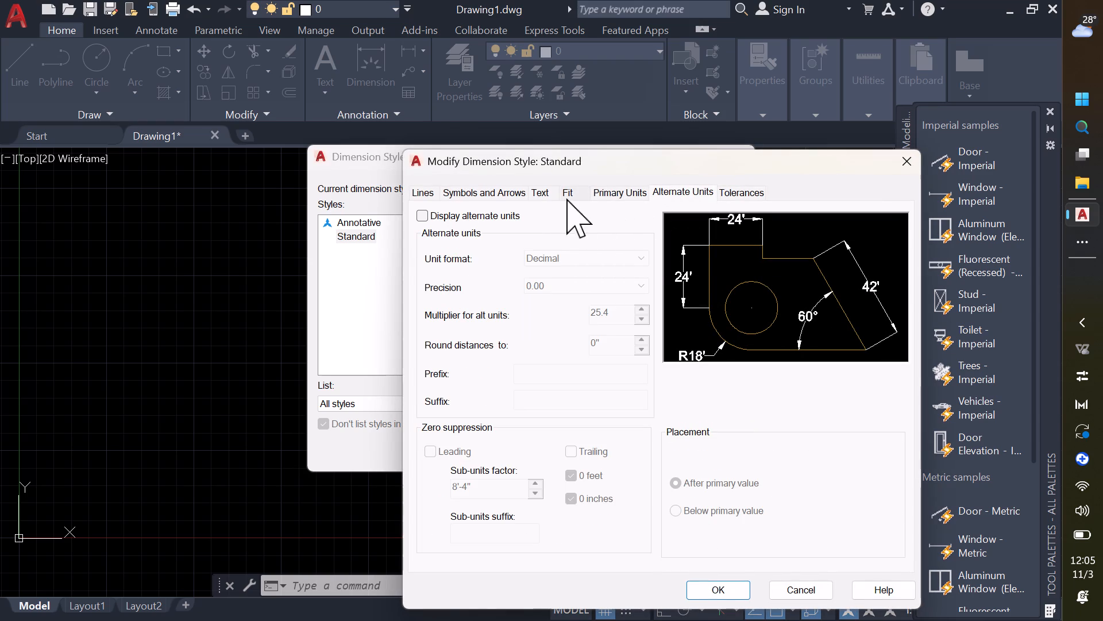
pyautogui.click(573, 191)
pyautogui.click(557, 190)
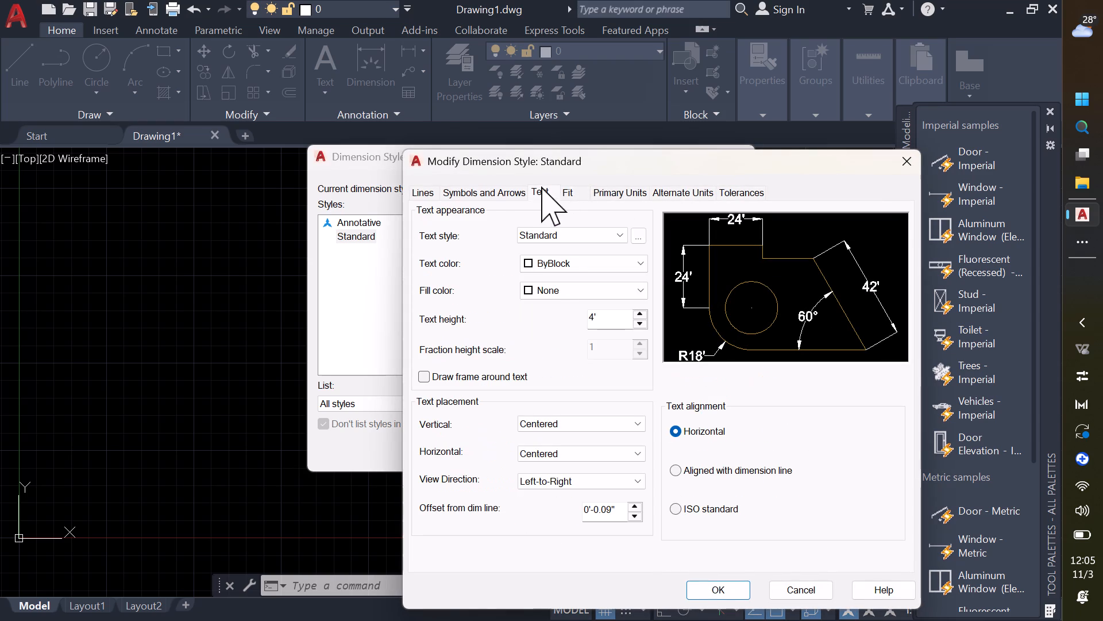
pyautogui.click(903, 154)
pyautogui.click(738, 164)
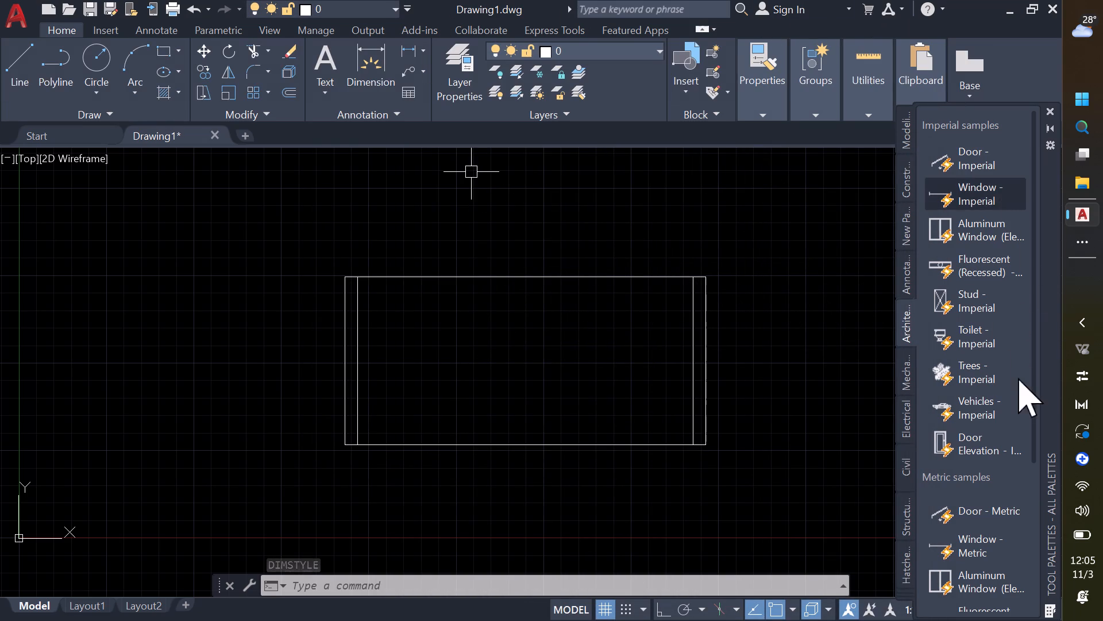
# Offset the room's bottom wall line 10' upward.
pyautogui.press('o')
pyautogui.press('Return')
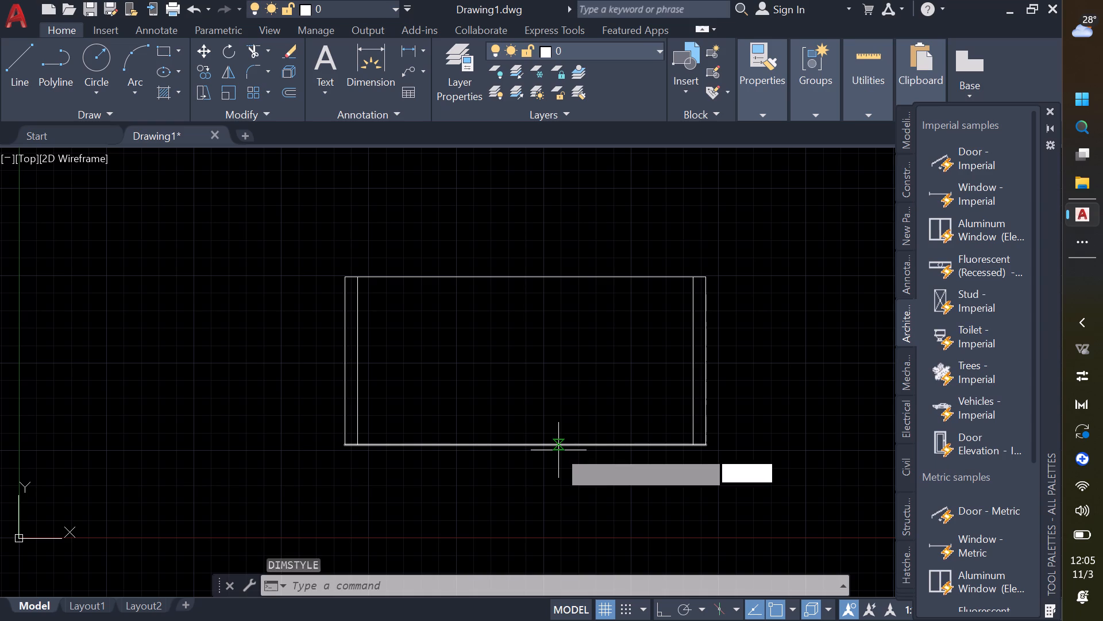
pyautogui.press('space')
pyautogui.click(560, 444)
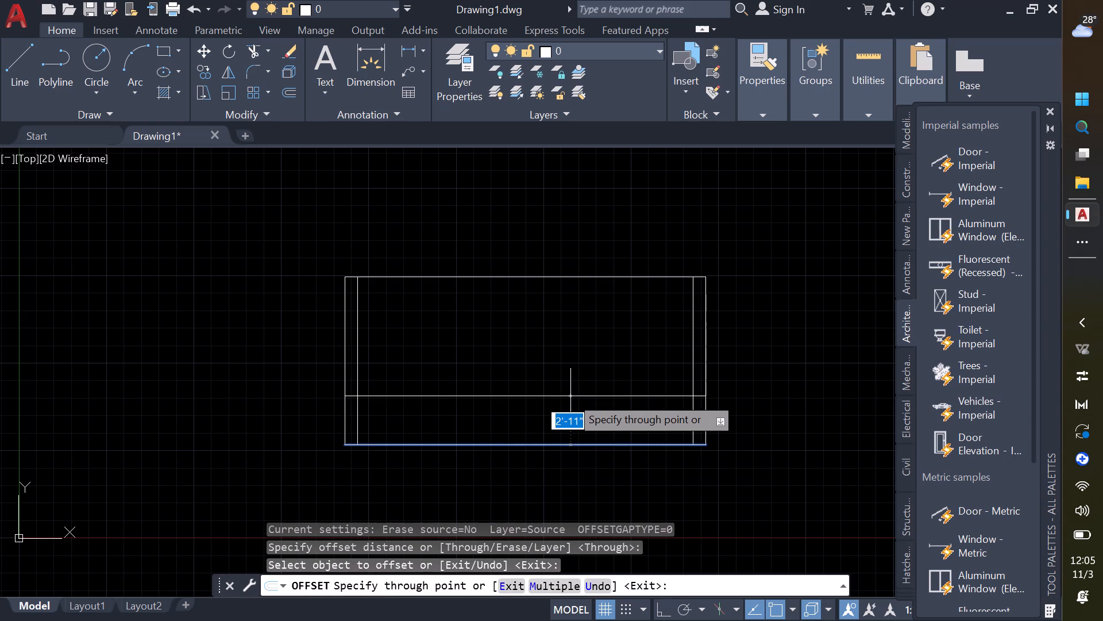
pyautogui.write("10'")
pyautogui.press('Return')
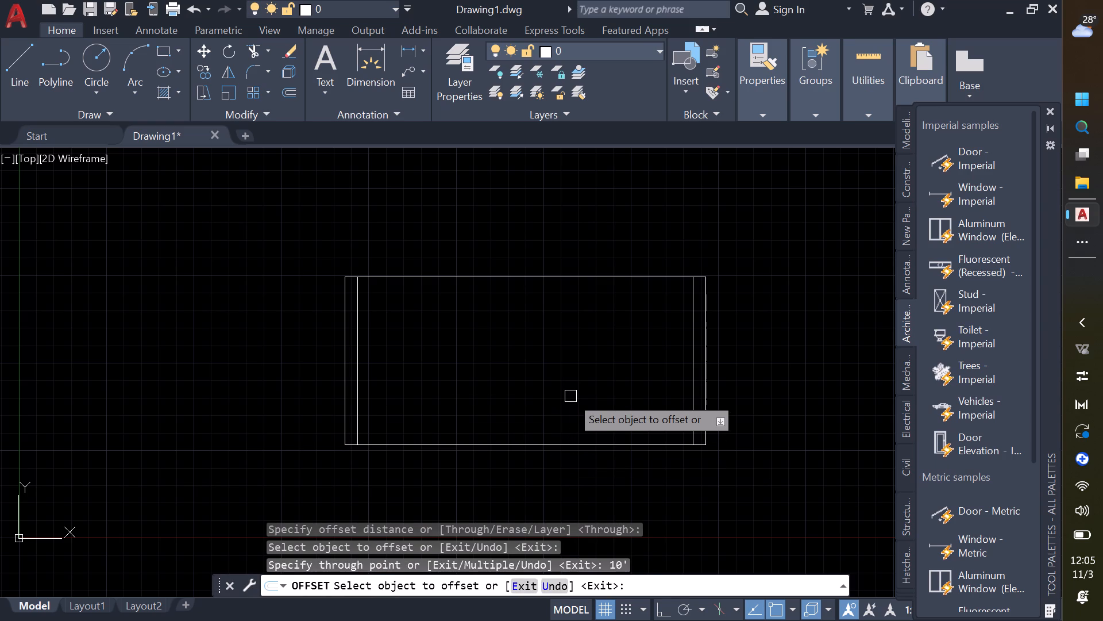
# Offset the room's top wall line 10' upward, and offset the resulting line another 10' upward, to lay out two more rooms.
pyautogui.click(593, 279)
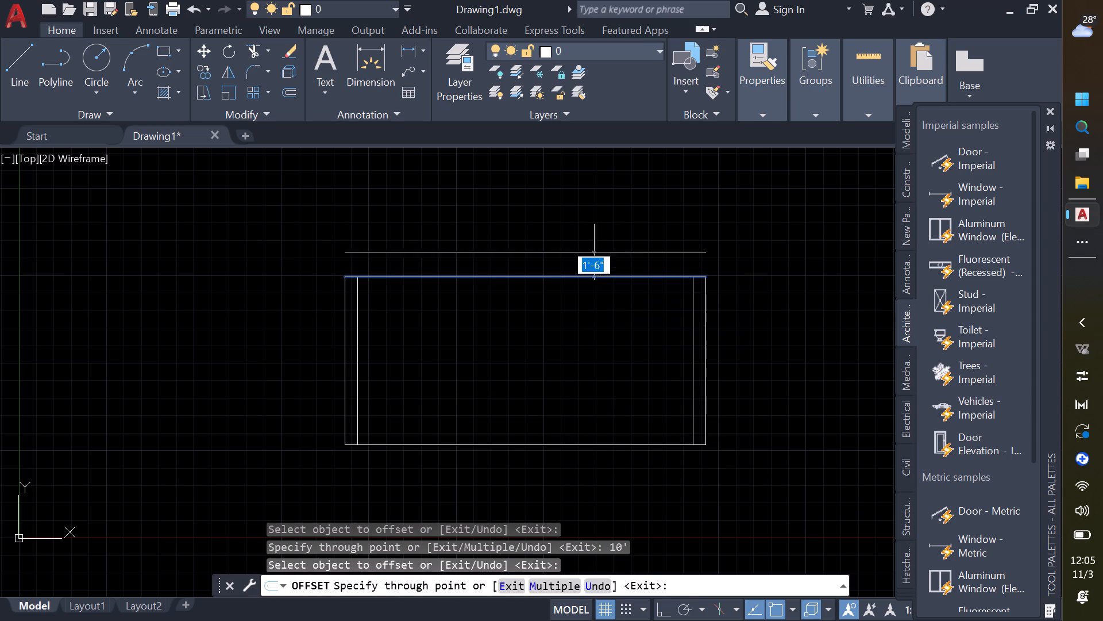
pyautogui.write("10'")
pyautogui.press('Return')
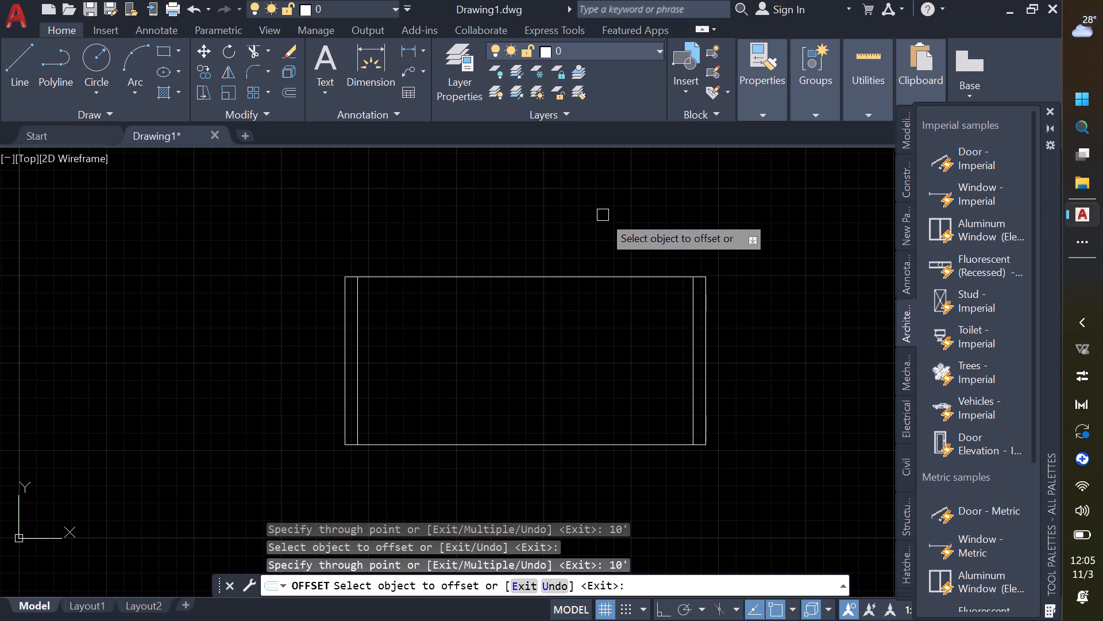
pyautogui.scroll(-1, 607, 215)
pyautogui.moveTo(607, 215); pyautogui.dragTo(608, 338, button='middle')
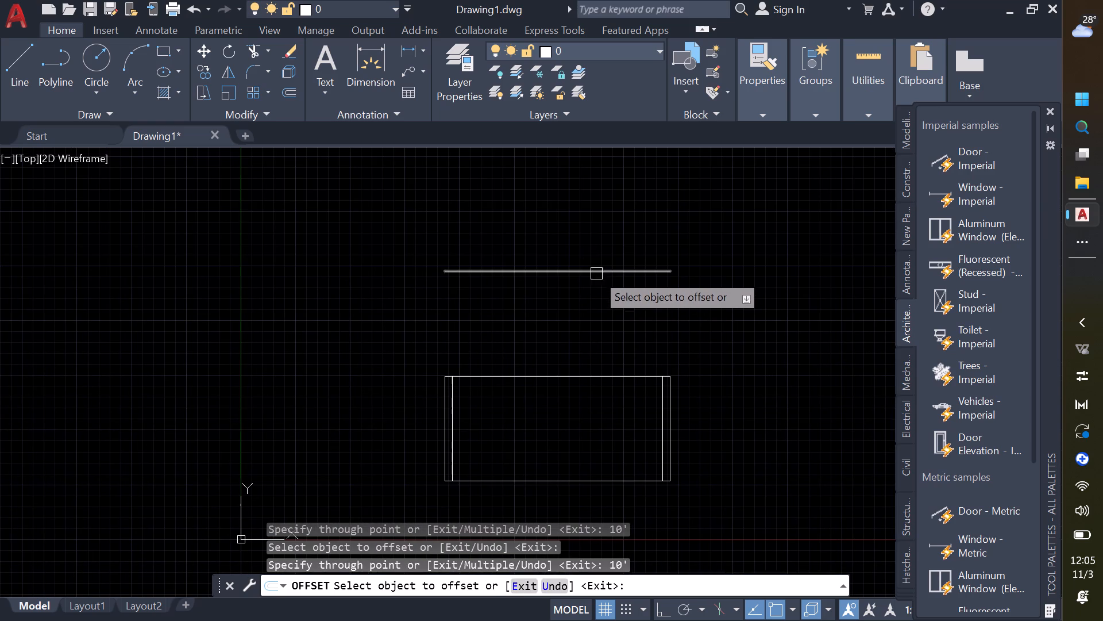
pyautogui.click(596, 274)
pyautogui.write("10'")
pyautogui.press('Return')
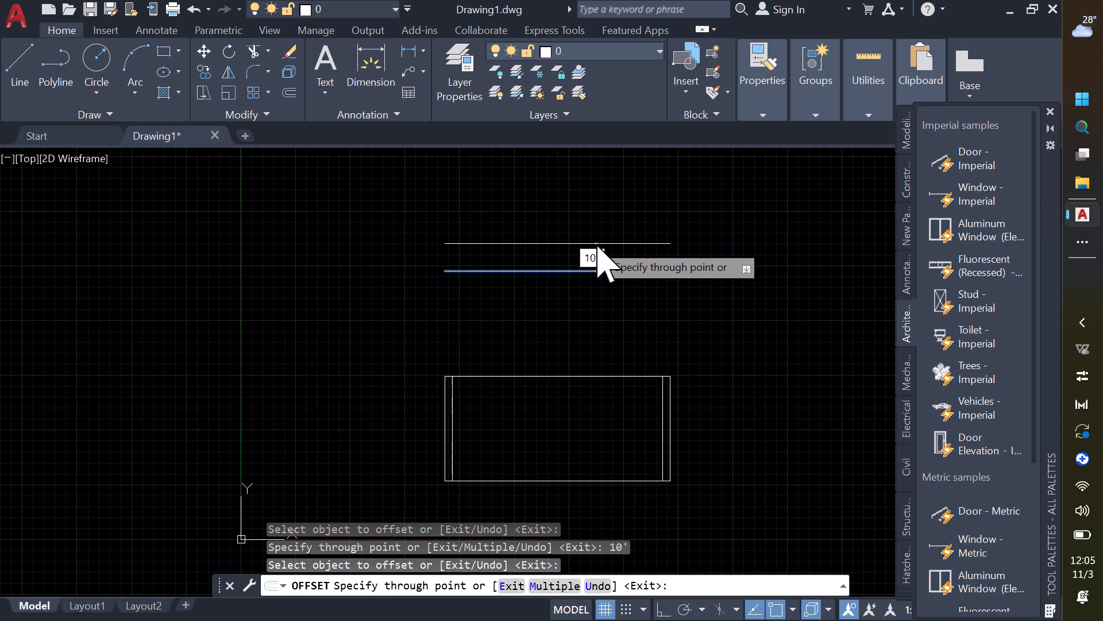
pyautogui.press('Escape')
# Extend the four vertical lines of the left and right walls up to the topmost horizontal line.
pyautogui.write('ex')
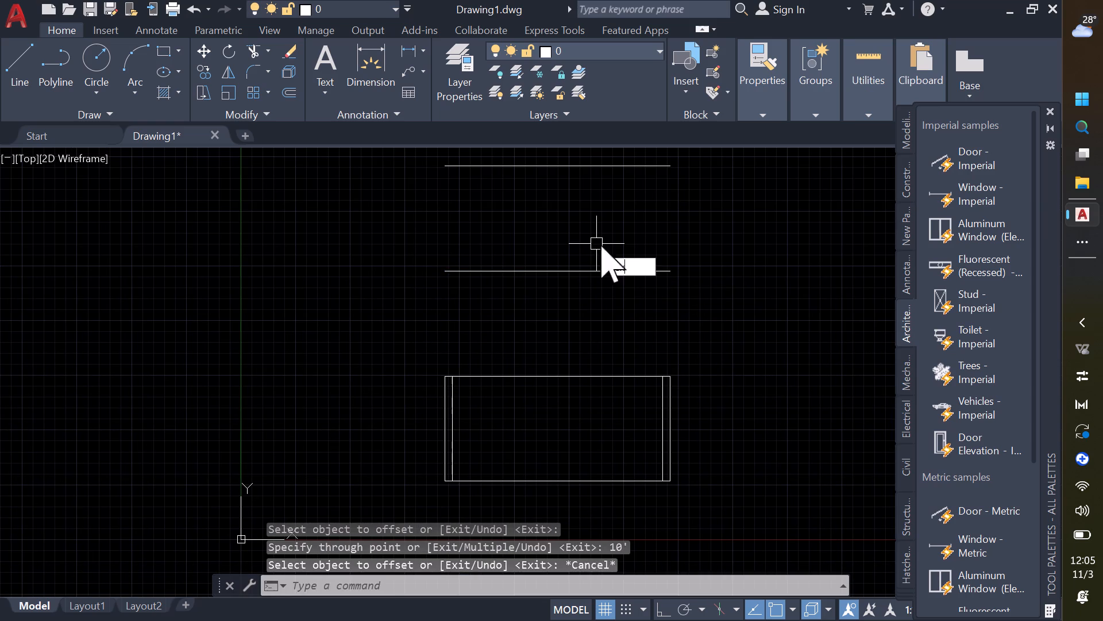
pyautogui.press('space')
pyautogui.moveTo(356, 420); pyautogui.dragTo(818, 427)
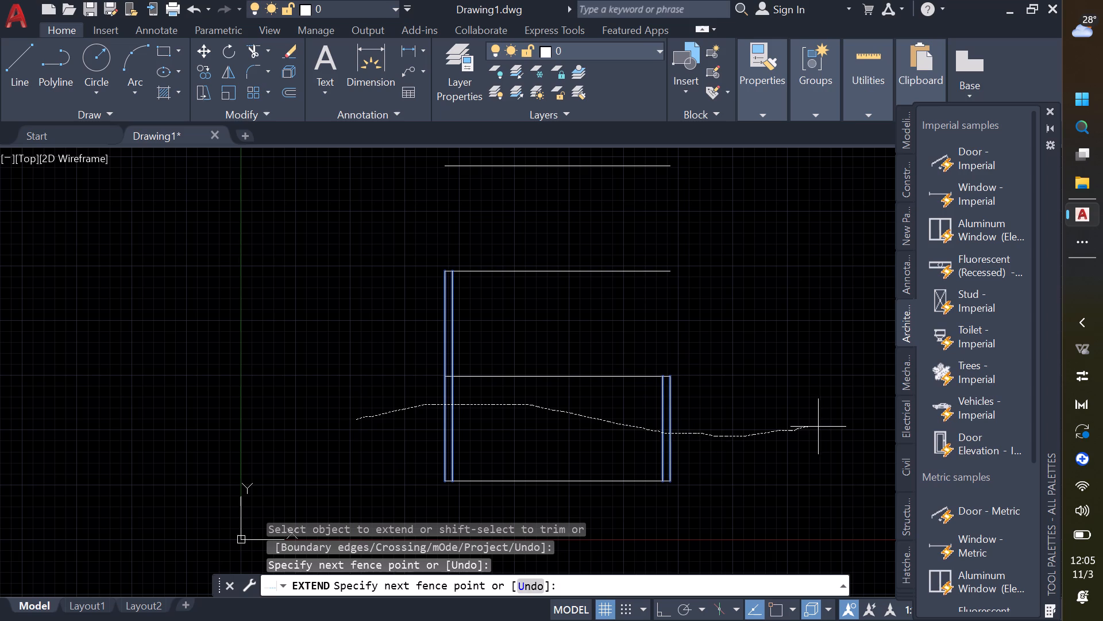
pyautogui.moveTo(818, 427); pyautogui.dragTo(823, 424)
pyautogui.moveTo(823, 424); pyautogui.dragTo(321, 421)
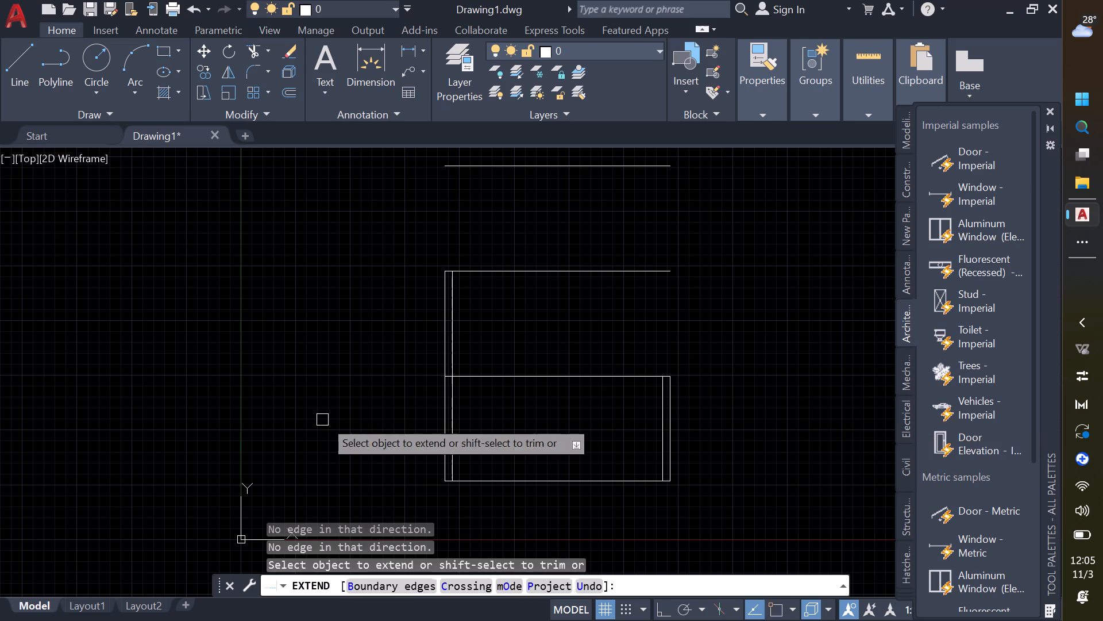
pyautogui.moveTo(710, 407); pyautogui.dragTo(613, 406)
pyautogui.moveTo(738, 322); pyautogui.dragTo(577, 321)
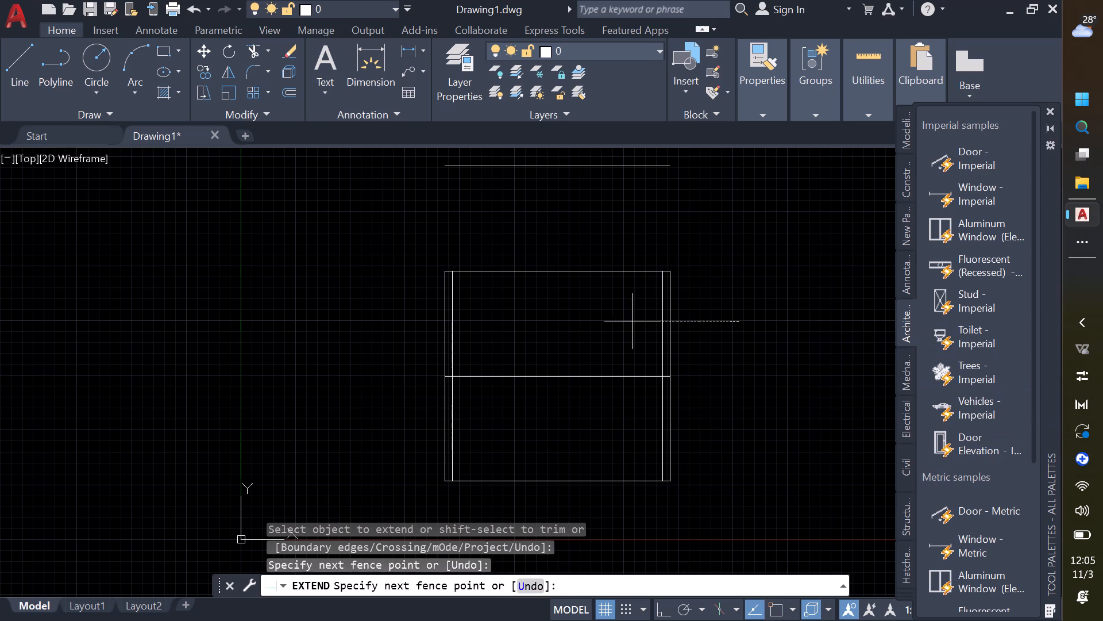
pyautogui.moveTo(577, 321); pyautogui.dragTo(341, 321)
pyautogui.scroll(-1, 639, 310)
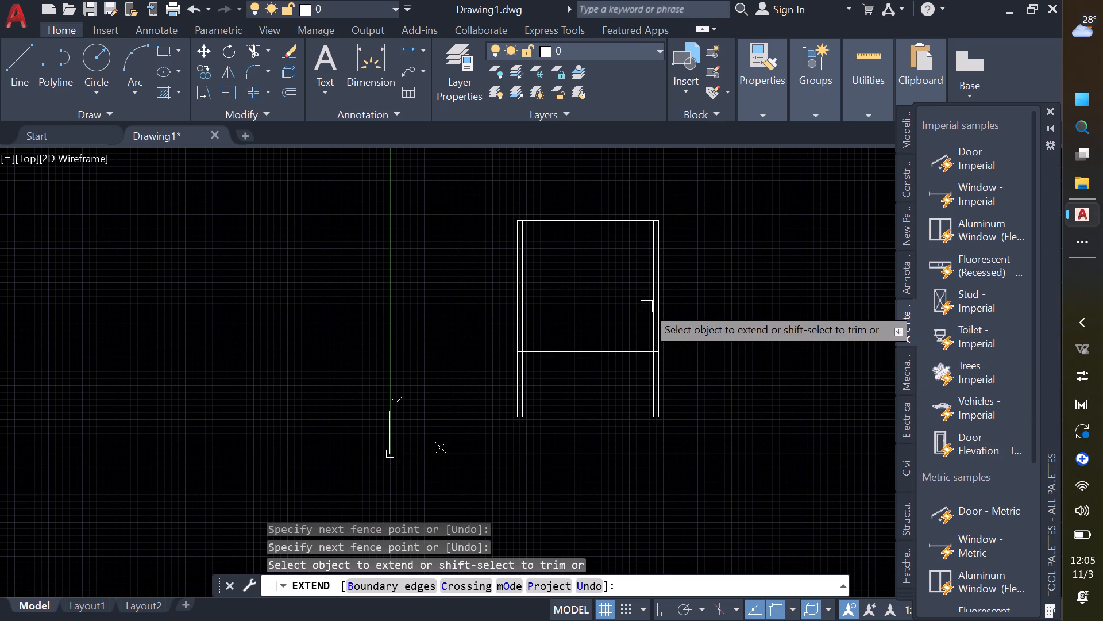
# Close the Tool Palettes and leave the Extend command.
pyautogui.click(1051, 109)
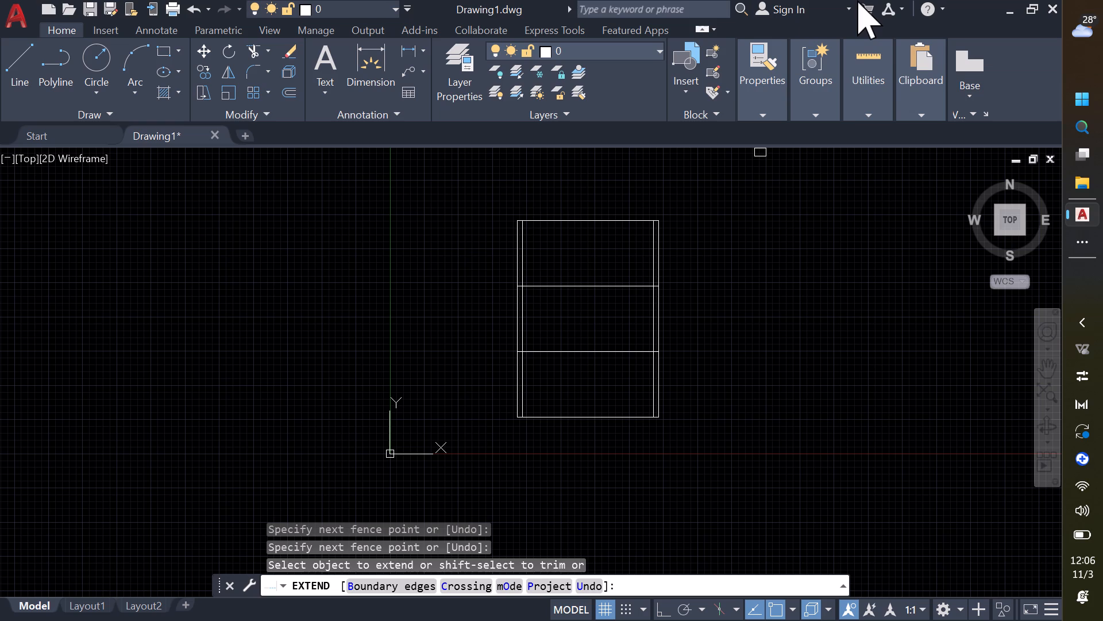
pyautogui.press('o')
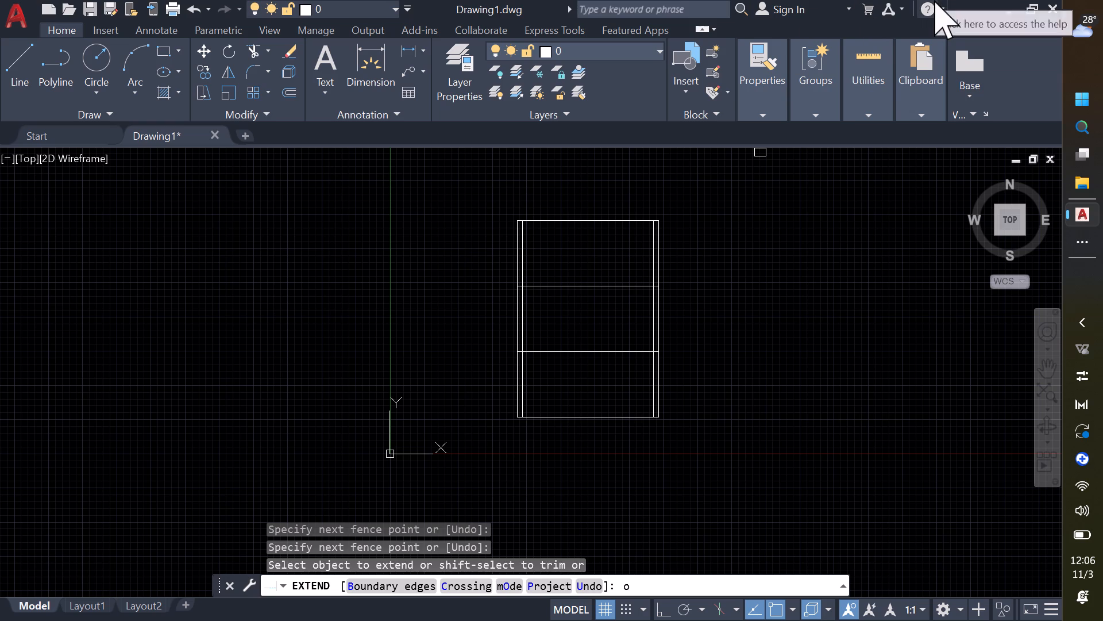
pyautogui.press('Escape')
pyautogui.press('Escape')
pyautogui.press('Escape')
pyautogui.press('Escape')
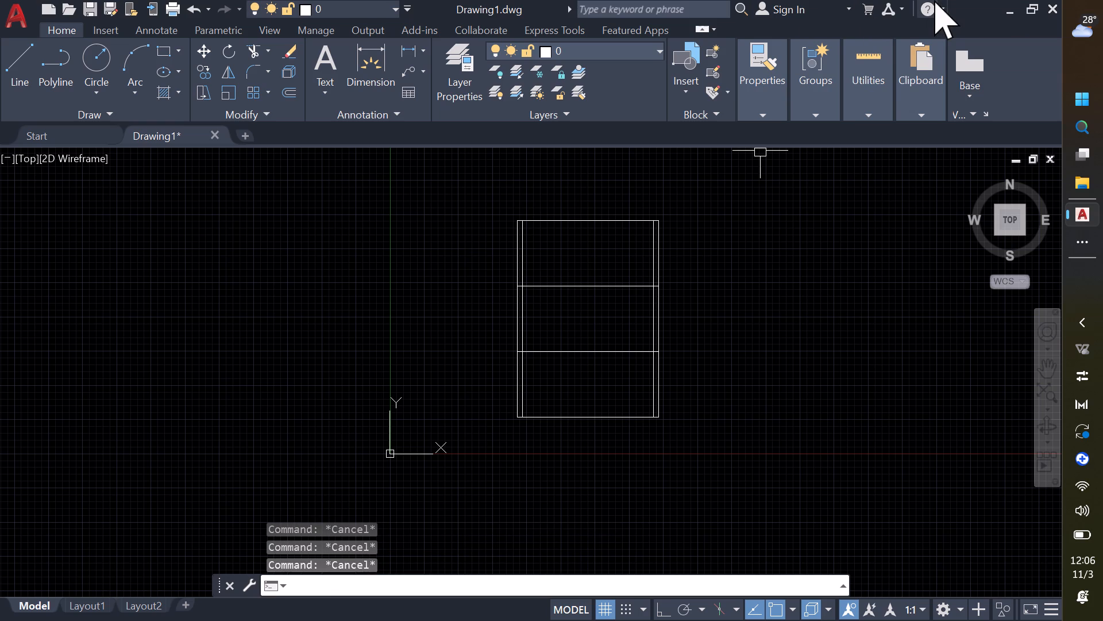
# Offset the left wall's inner line 12' to the right and the new line 9" farther right, forming a full-height wall.
pyautogui.press('o')
pyautogui.press('Return')
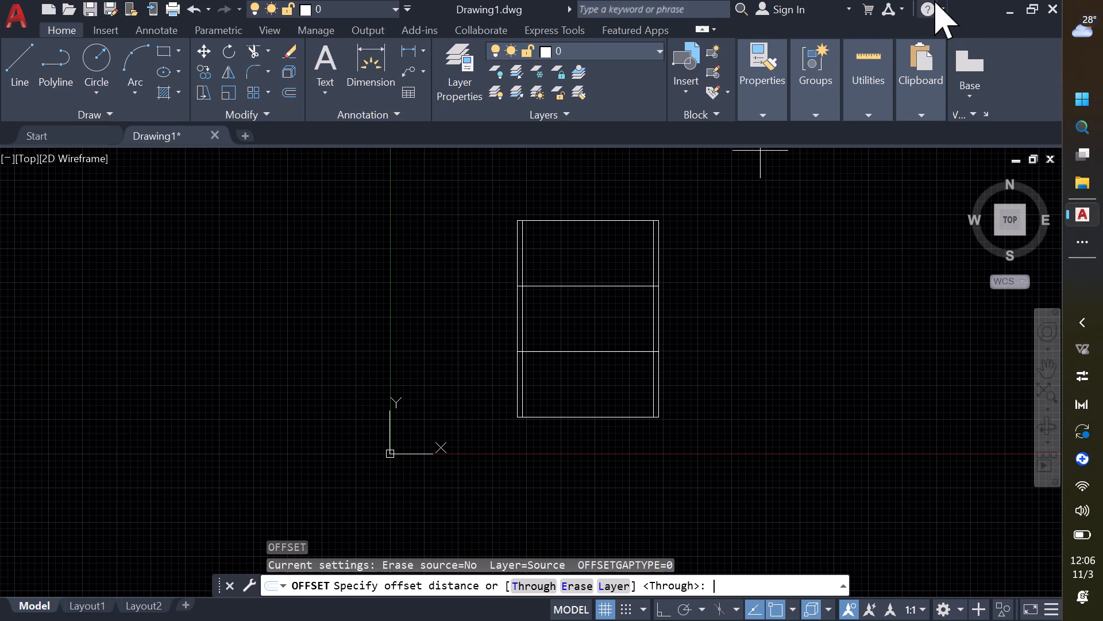
pyautogui.press('space')
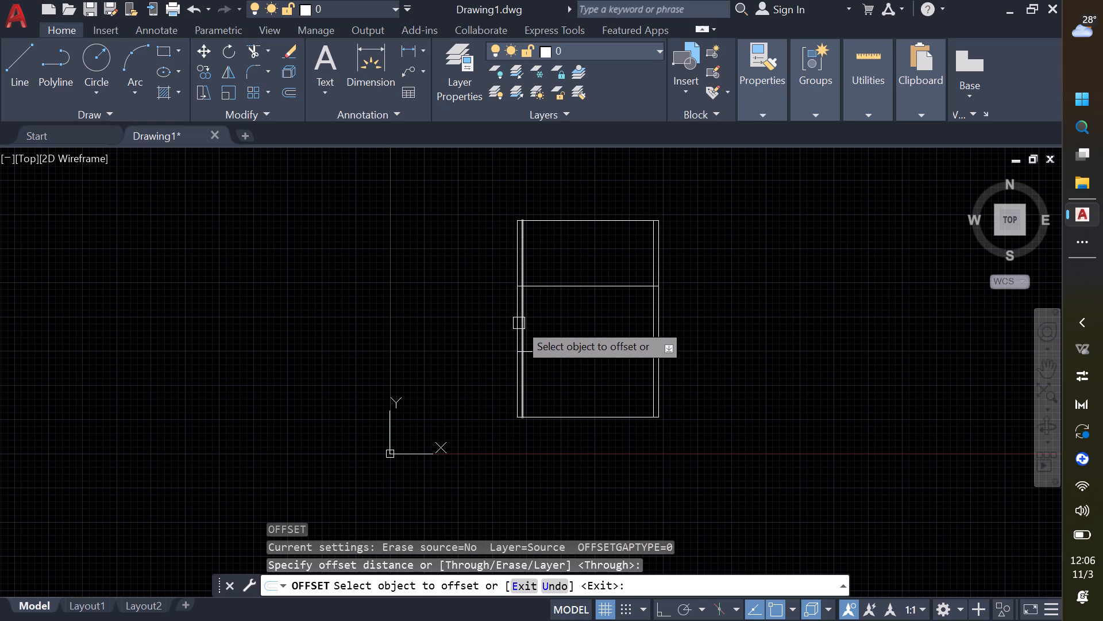
pyautogui.click(519, 323)
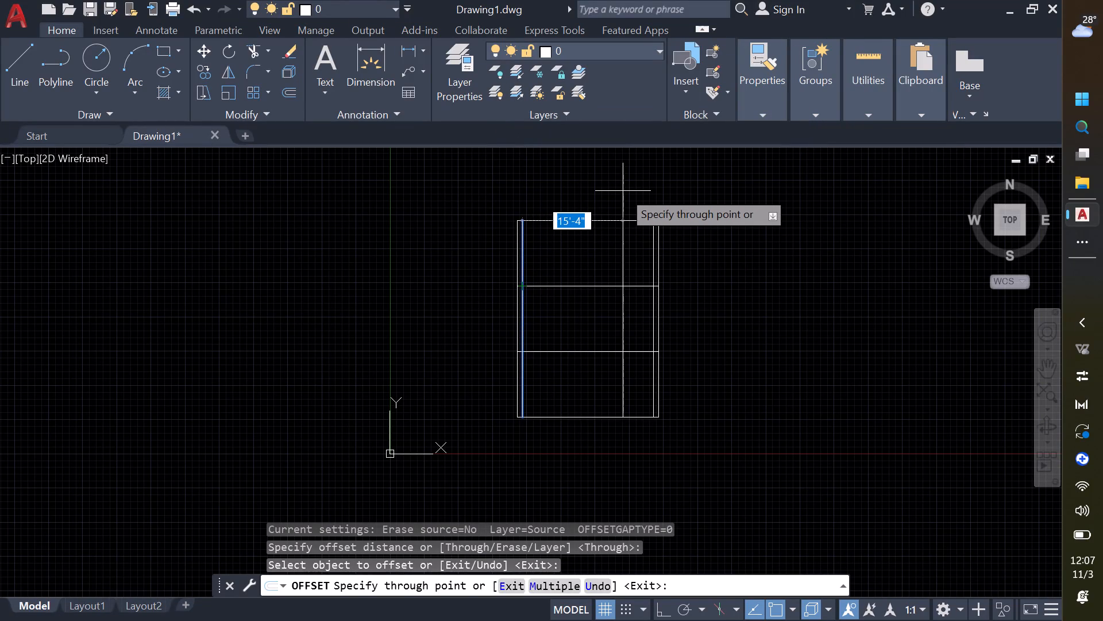
pyautogui.write('12')
pyautogui.press("'")
pyautogui.press('Return')
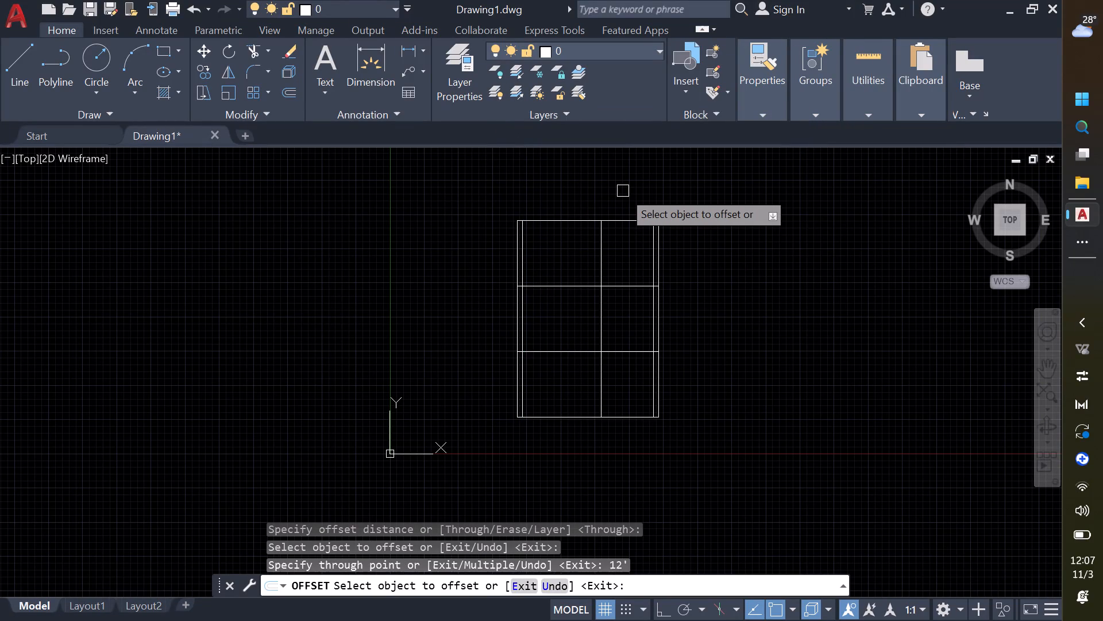
pyautogui.click(605, 324)
pyautogui.write('9"\\')
pyautogui.press('BackSpace')
pyautogui.press('Return')
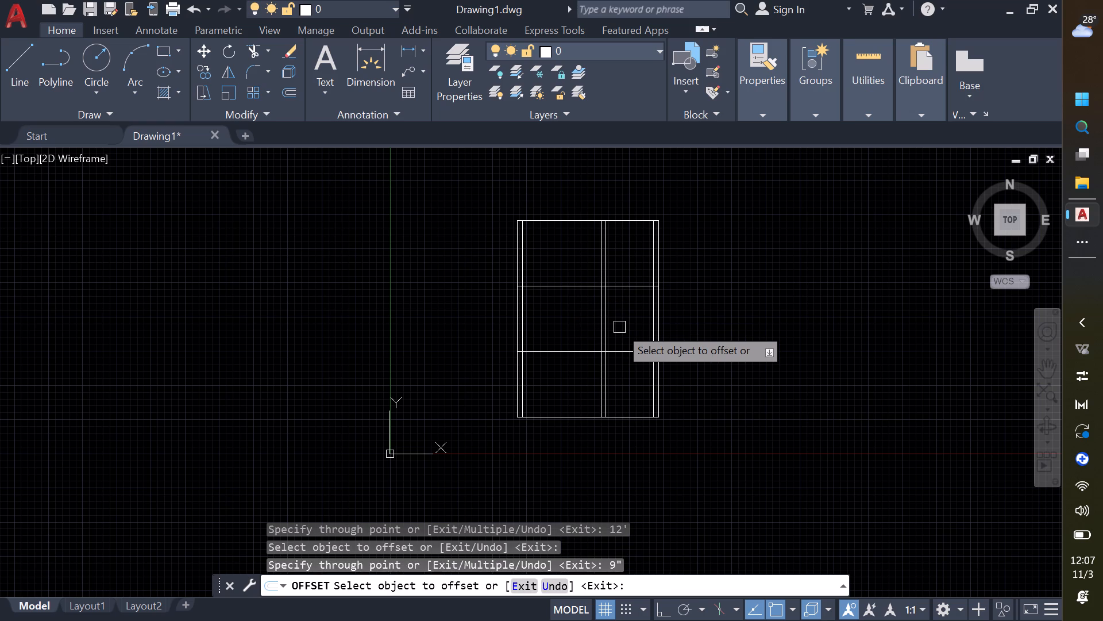
pyautogui.press('Escape')
# Trim away the old right wall and the two upper horizontal lines beyond the new 12' wall, including leftover pieces.
pyautogui.write('tr')
pyautogui.press('space')
pyautogui.scroll(-1, 632, 191)
pyautogui.scroll(3, 632, 191)
pyautogui.moveTo(632, 191); pyautogui.dragTo(622, 401)
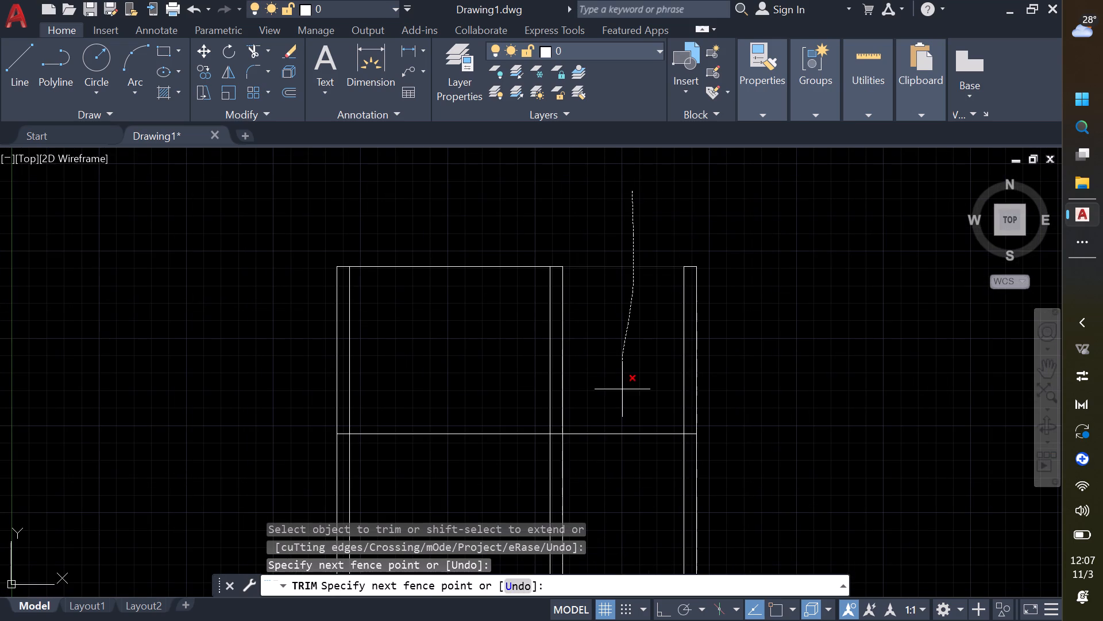
pyautogui.moveTo(622, 401); pyautogui.dragTo(691, 345)
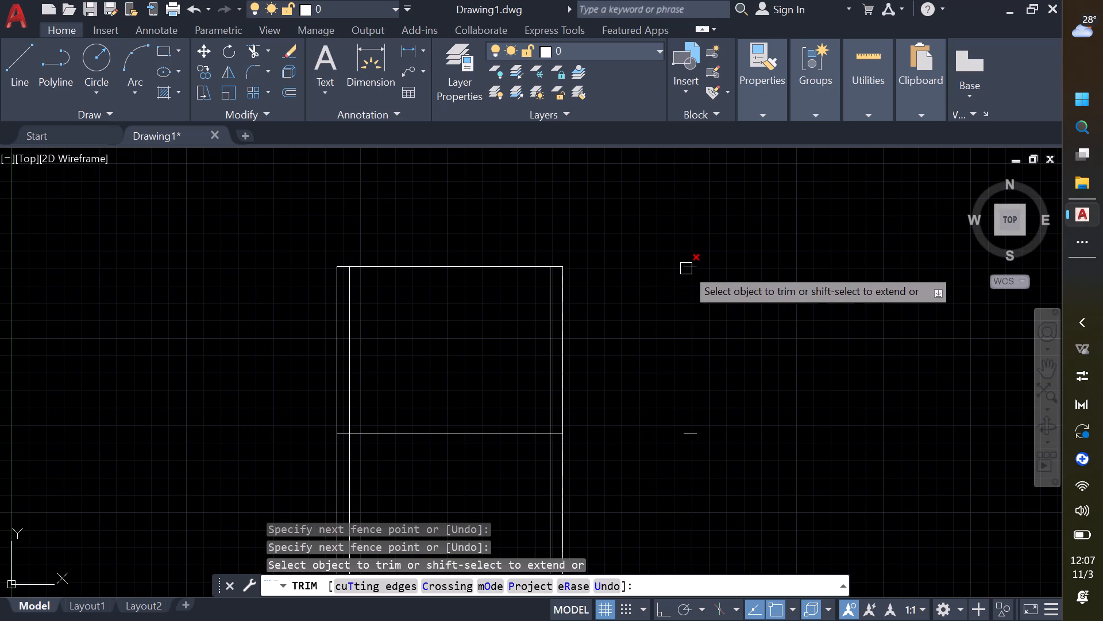
pyautogui.click(686, 268)
pyautogui.click(690, 440)
# Trim the two lower horizontal lines that project past the new right wall back to its outer face.
pyautogui.scroll(-2, 690, 448)
pyautogui.moveTo(665, 467); pyautogui.dragTo(624, 453, button='middle')
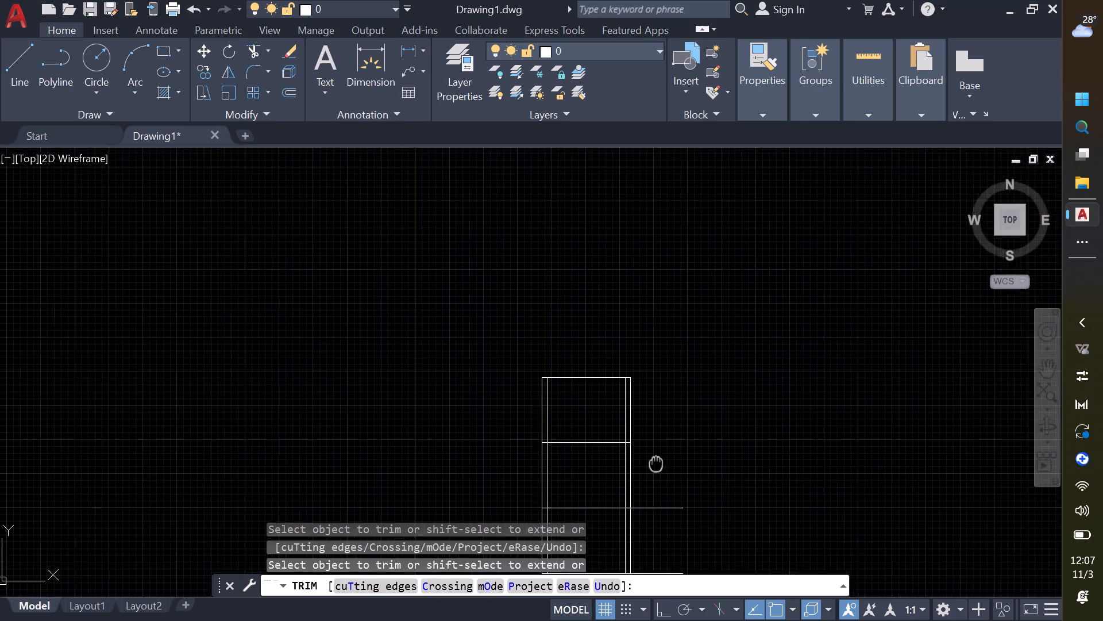
pyautogui.moveTo(624, 453); pyautogui.dragTo(651, 361, button='middle')
pyautogui.scroll(1, 608, 430)
pyautogui.scroll(-1, 682, 407)
pyautogui.moveTo(683, 412); pyautogui.dragTo(645, 356, button='middle')
pyautogui.moveTo(656, 337); pyautogui.dragTo(656, 338)
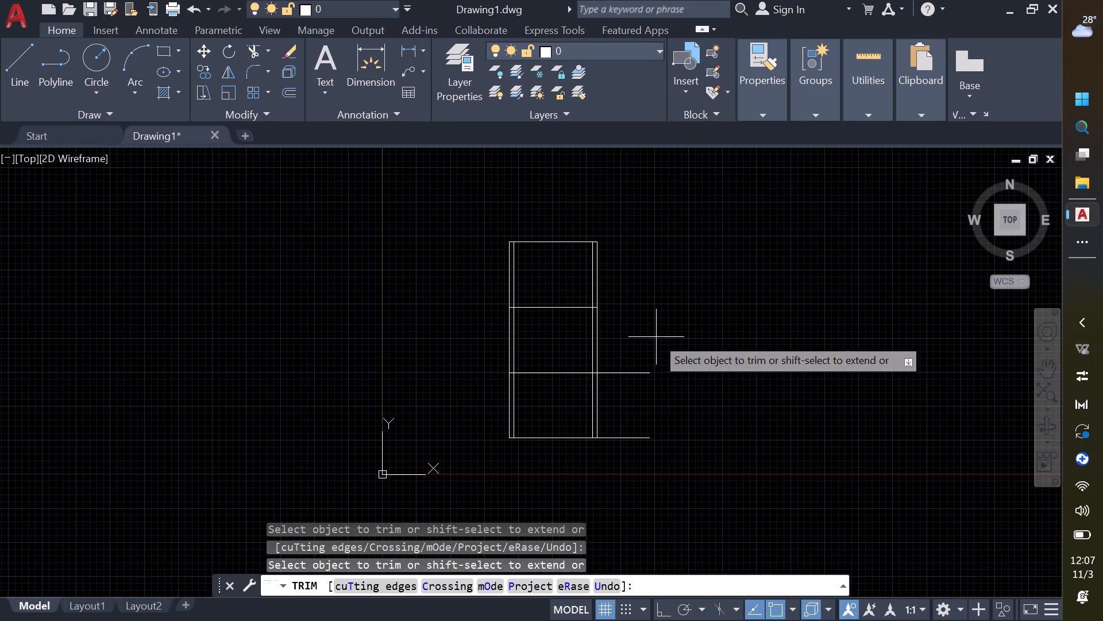
pyautogui.moveTo(656, 338); pyautogui.dragTo(643, 311)
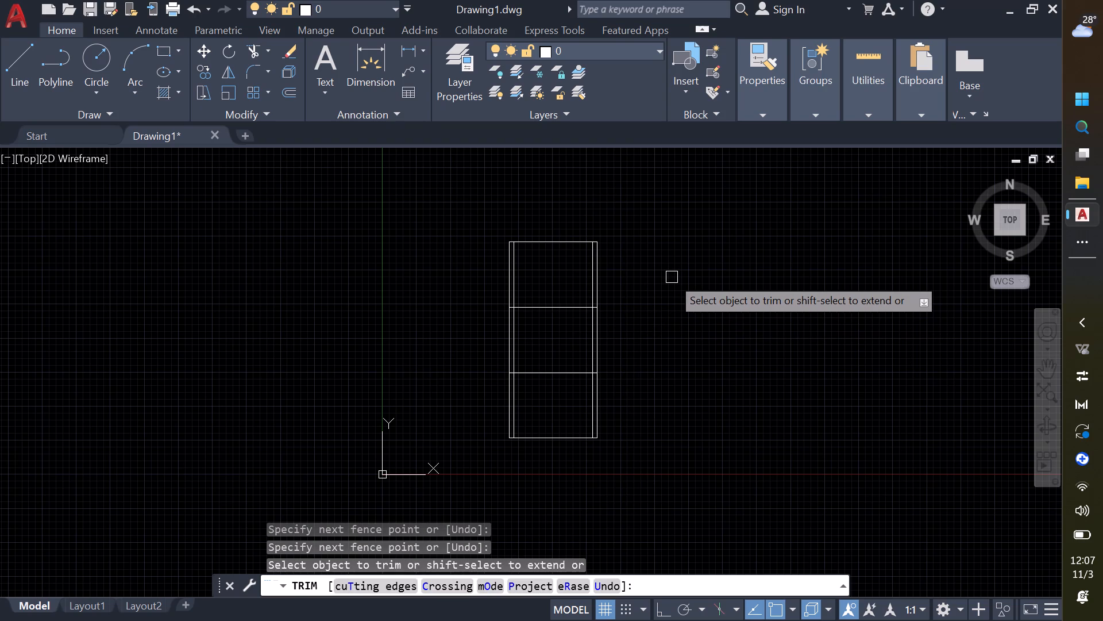
pyautogui.press('Escape')
# Offset the topmost horizontal line 9" upward to give the top wall its thickness.
pyautogui.write('o 9"')
pyautogui.press('Return')
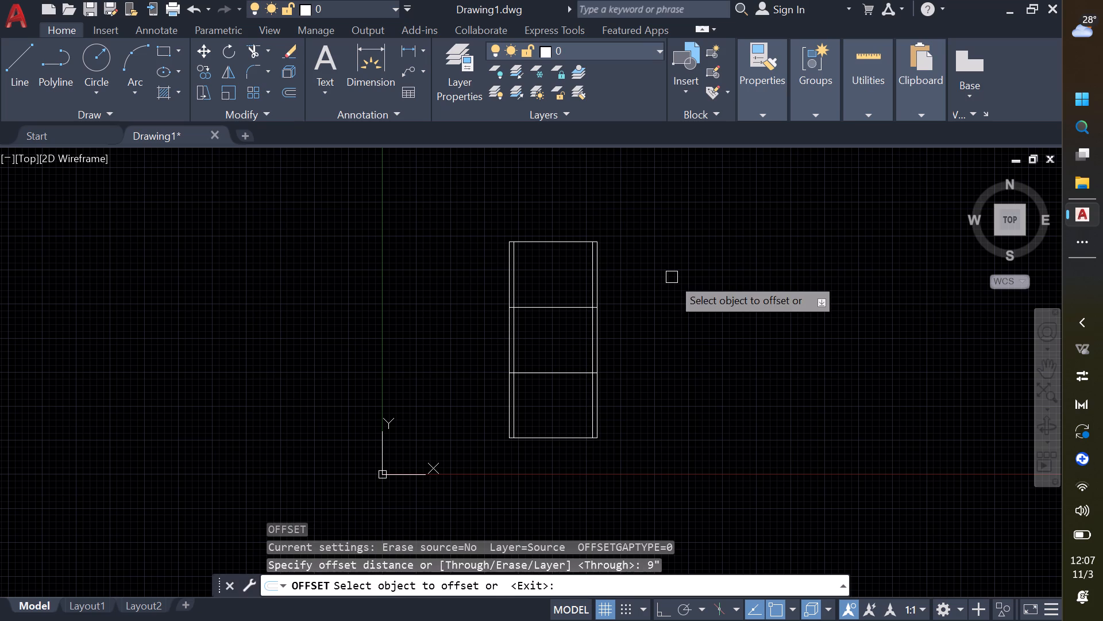
pyautogui.click(569, 246)
pyautogui.click(567, 235)
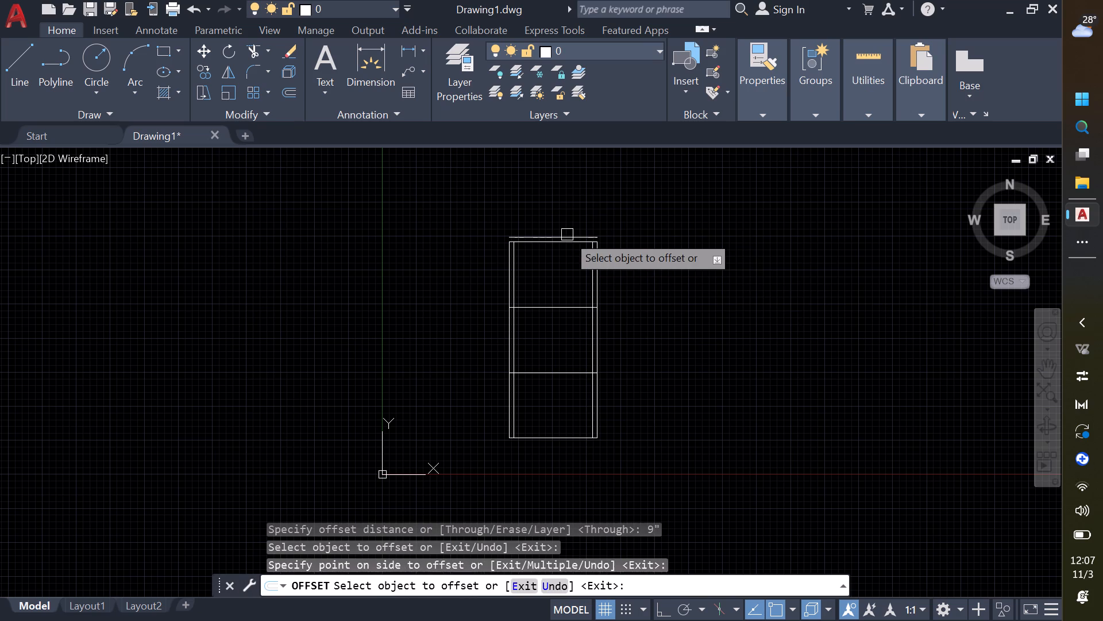
pyautogui.press('Escape')
# Extend the four vertical wall lines up to the new outer line of the top wall.
pyautogui.press('e')
pyautogui.press('x')
pyautogui.press('space')
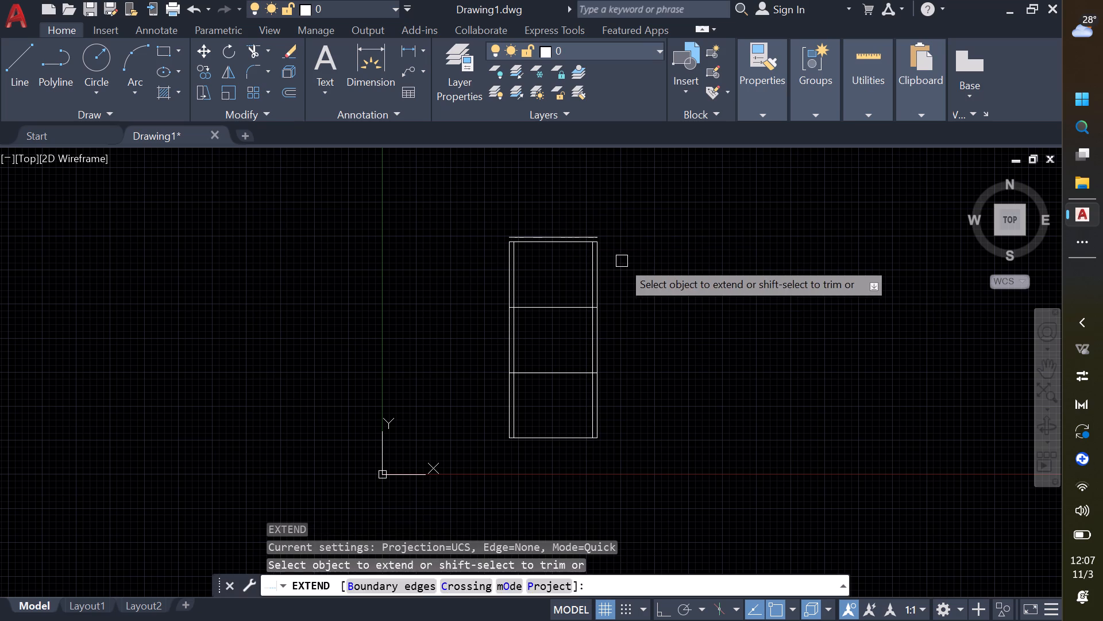
pyautogui.moveTo(625, 262); pyautogui.dragTo(496, 263)
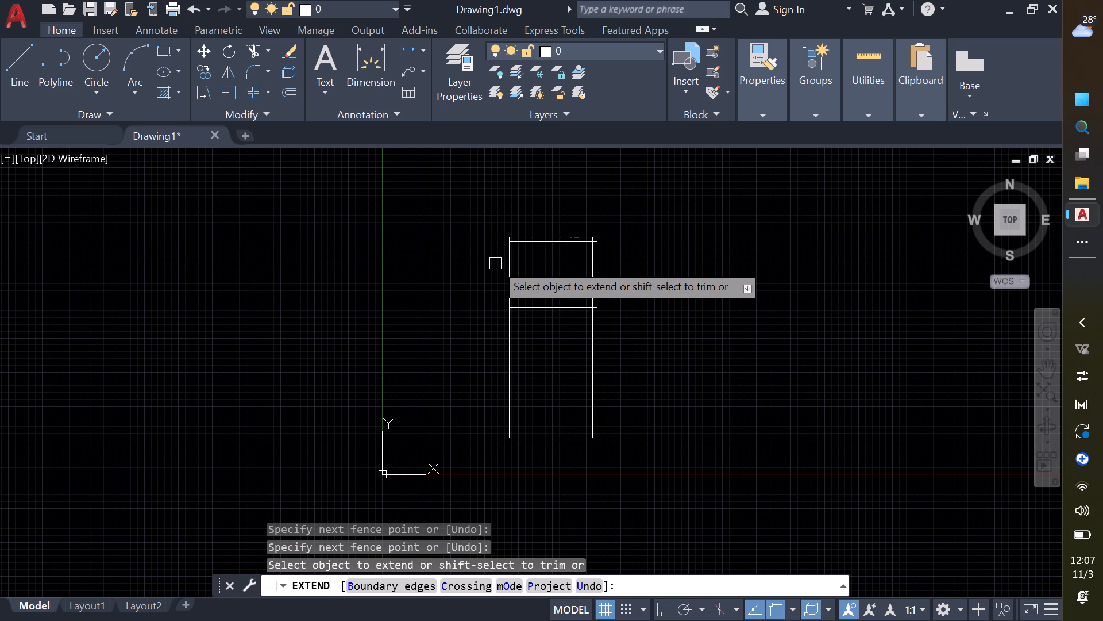
pyautogui.click(577, 436)
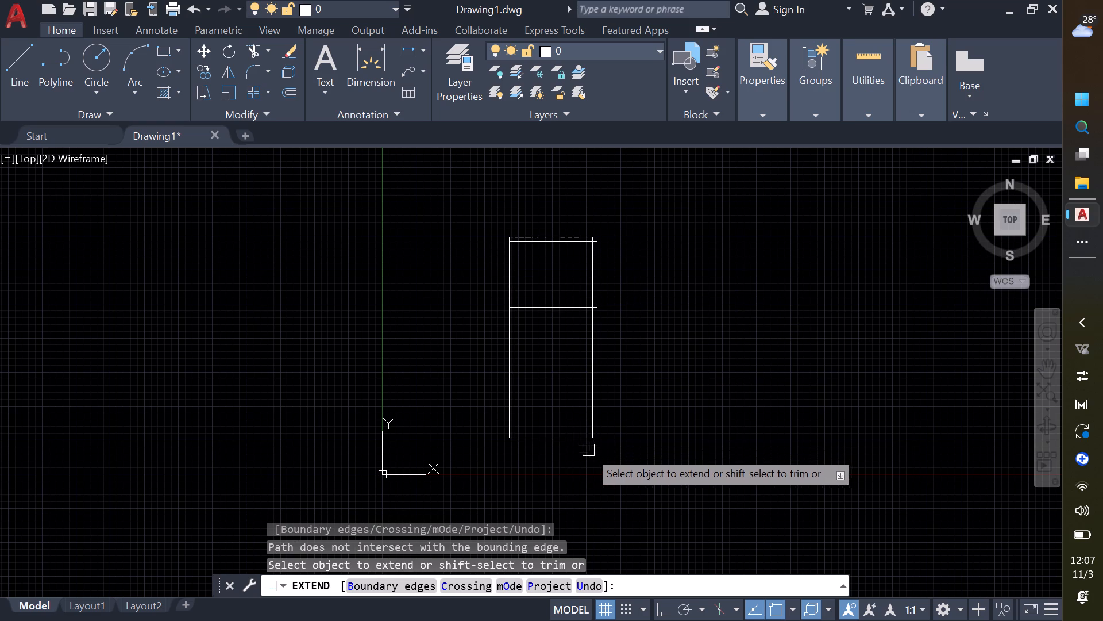
pyautogui.press('Escape')
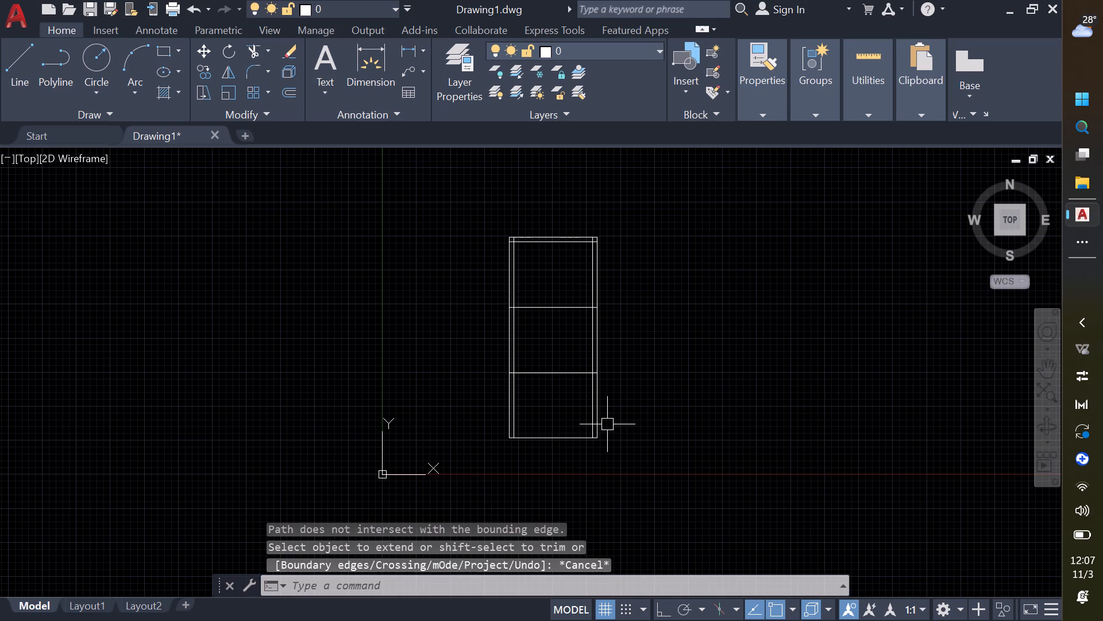
# Offset the bottom horizontal line 9" downward to give the bottom wall its thickness.
pyautogui.write('o')
pyautogui.press('space')
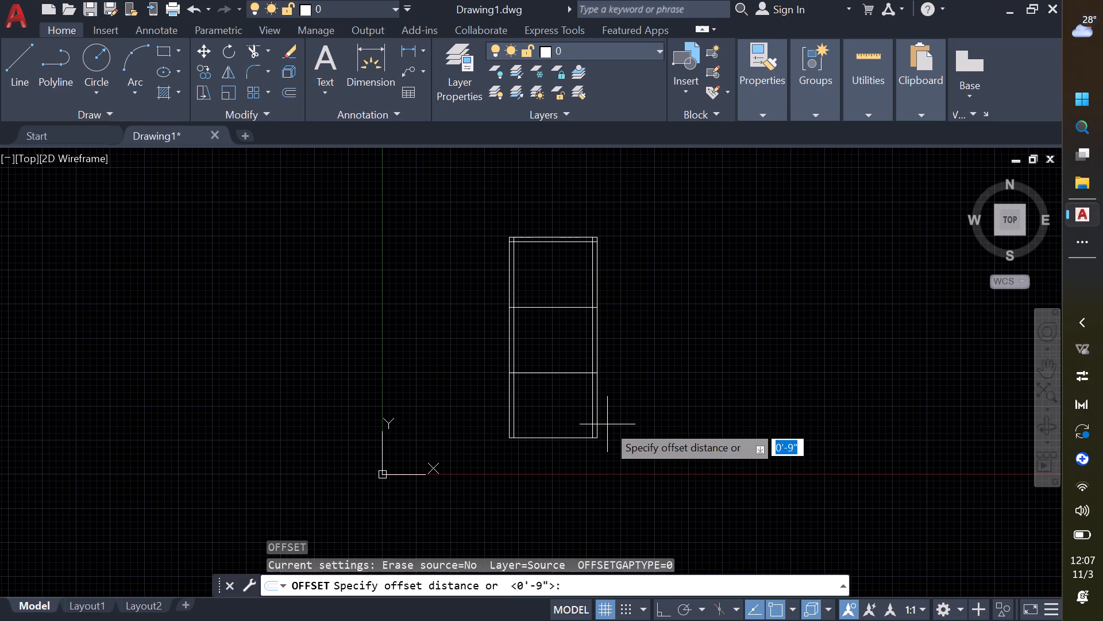
pyautogui.press('space')
pyautogui.click(549, 438)
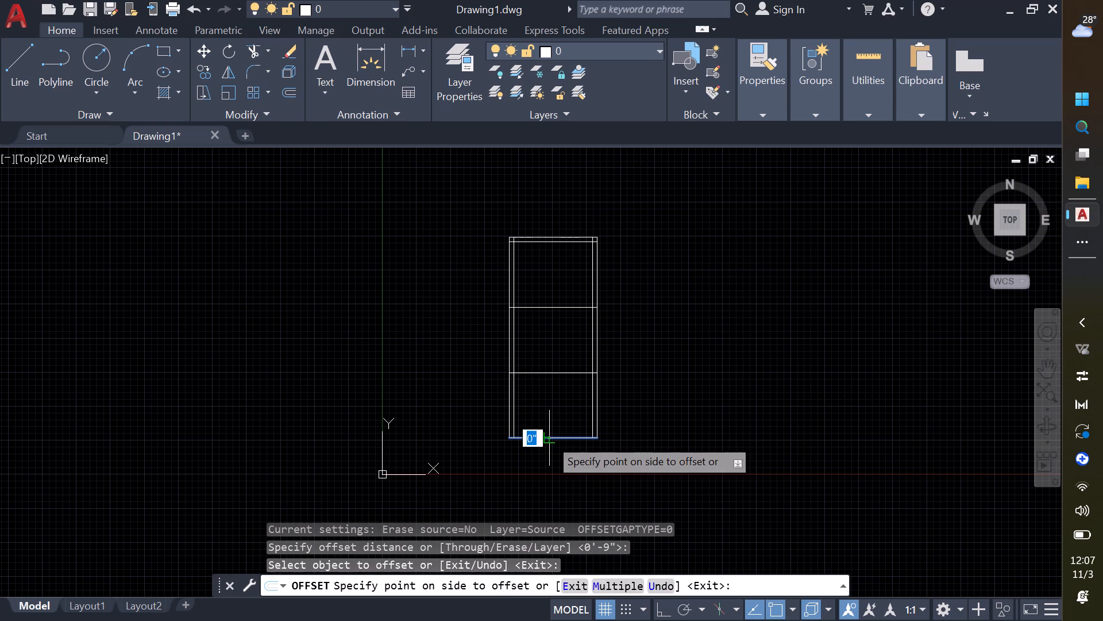
pyautogui.click(567, 455)
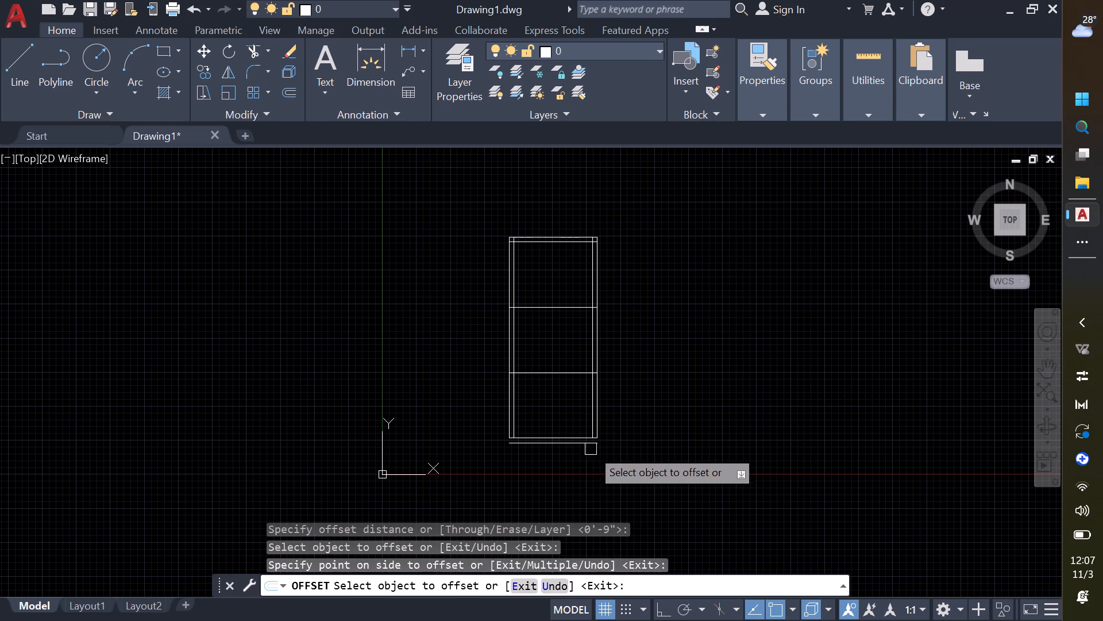
pyautogui.press('Escape')
# Extend the four vertical wall lines down to the new outer line of the bottom wall.
pyautogui.press('t')
pyautogui.press('r')
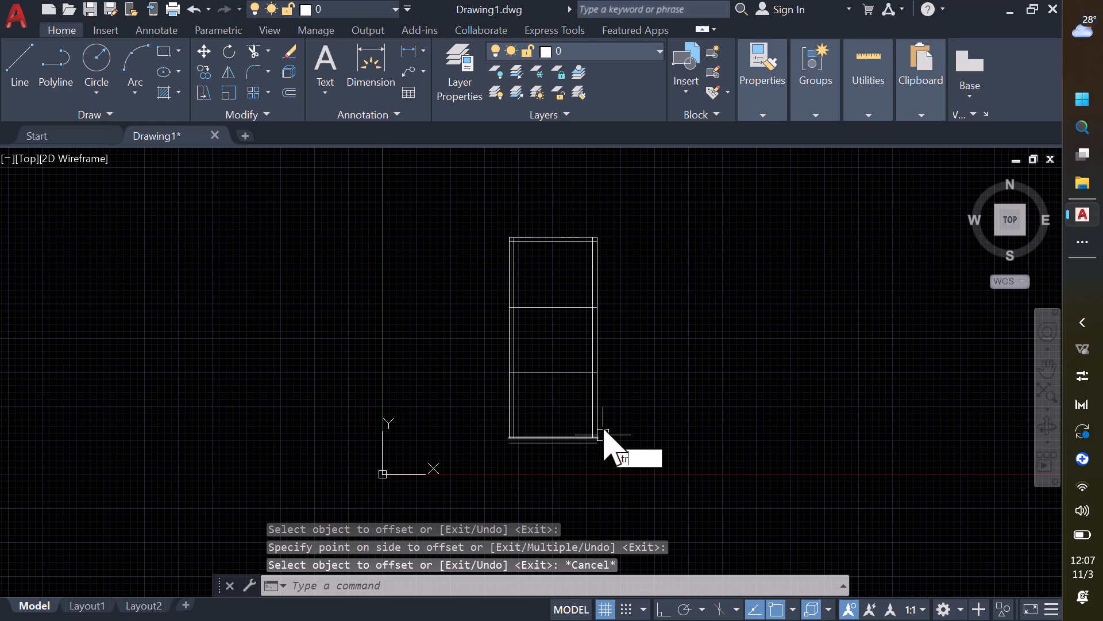
pyautogui.press('space')
pyautogui.keyDown('shift'); pyautogui.moveTo(623, 395); pyautogui.dragTo(462, 415); pyautogui.keyUp('shift')
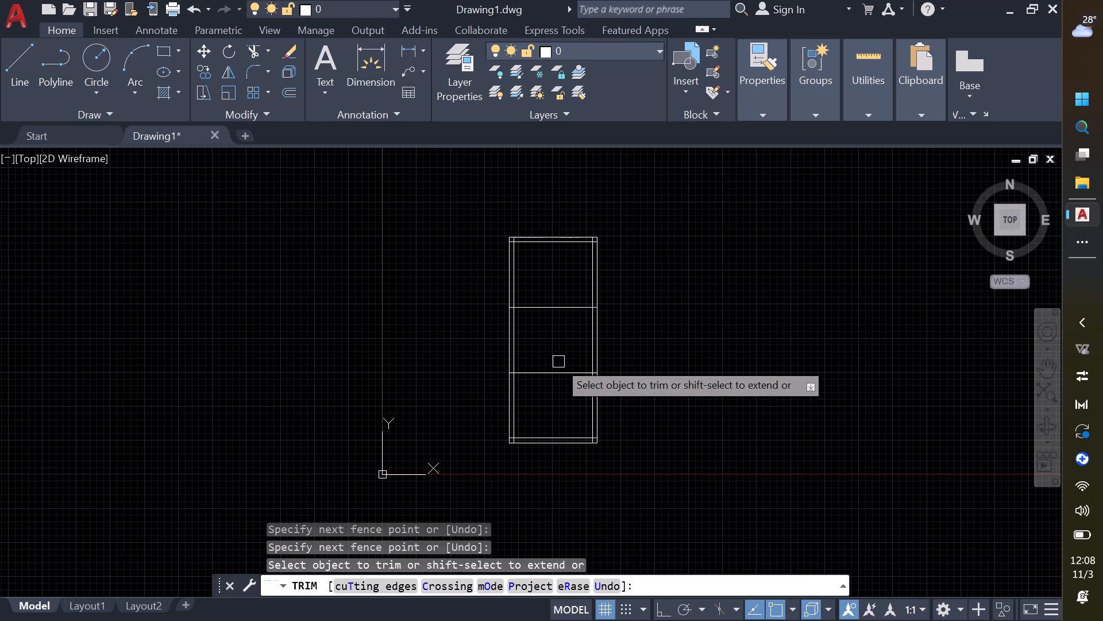
pyautogui.press('Escape')
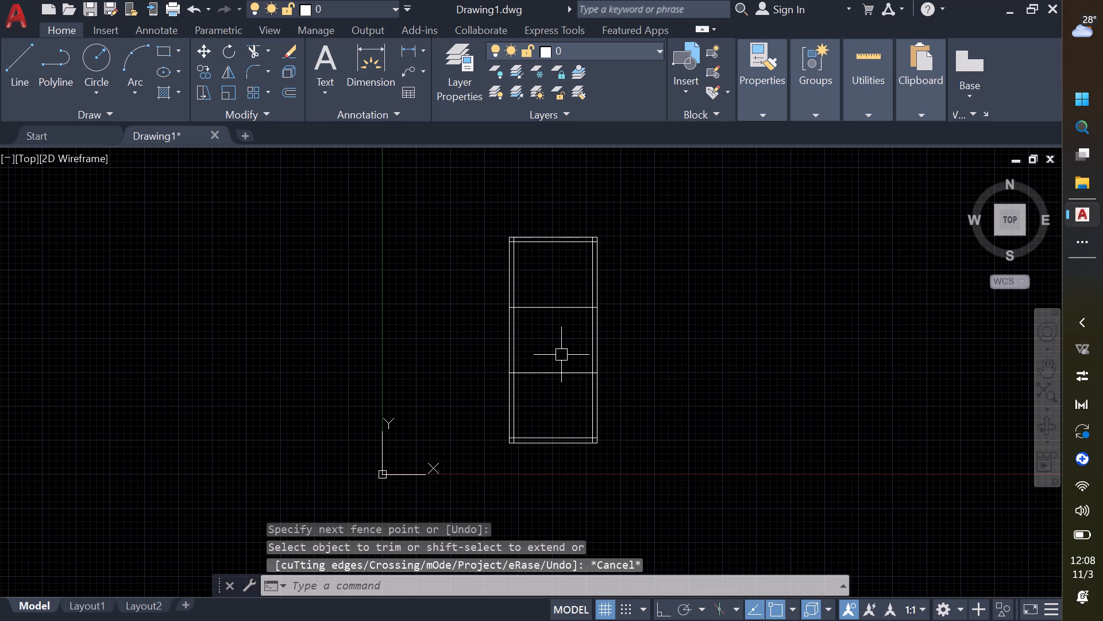
# Offset the lower dividing line between the rooms 9" downward to form a partition wall.
pyautogui.write('o 9"')
pyautogui.press('Return')
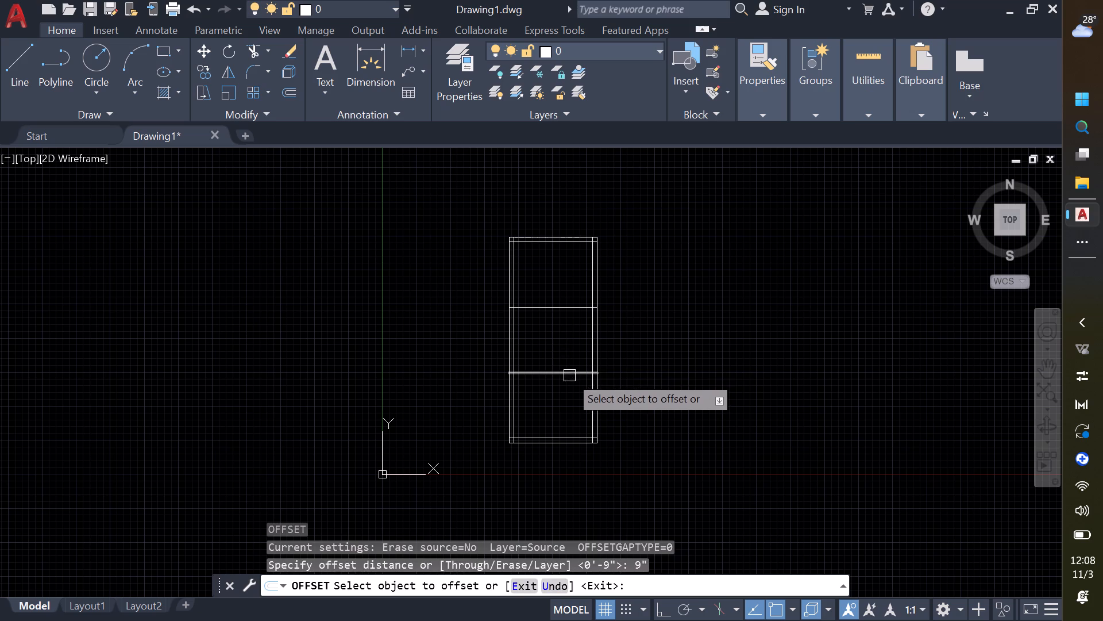
pyautogui.click(569, 375)
pyautogui.click(565, 393)
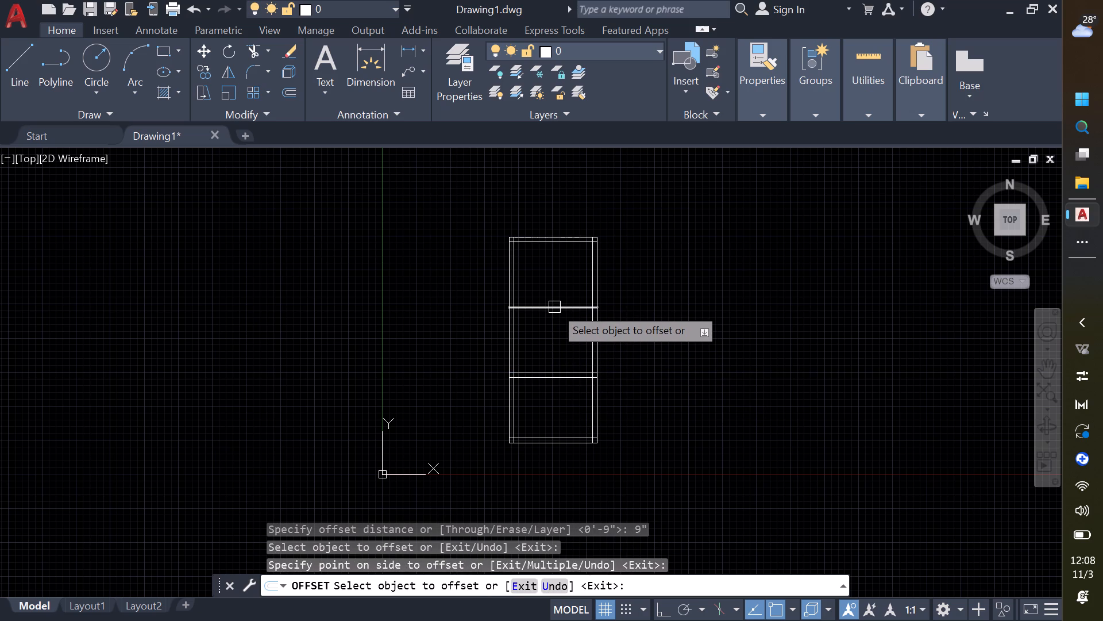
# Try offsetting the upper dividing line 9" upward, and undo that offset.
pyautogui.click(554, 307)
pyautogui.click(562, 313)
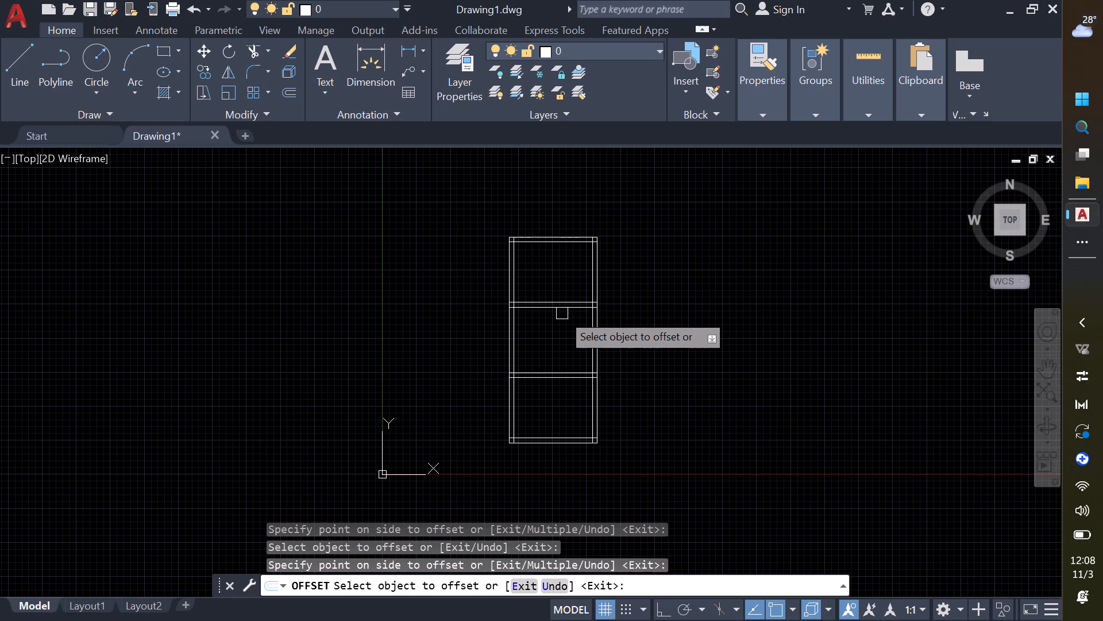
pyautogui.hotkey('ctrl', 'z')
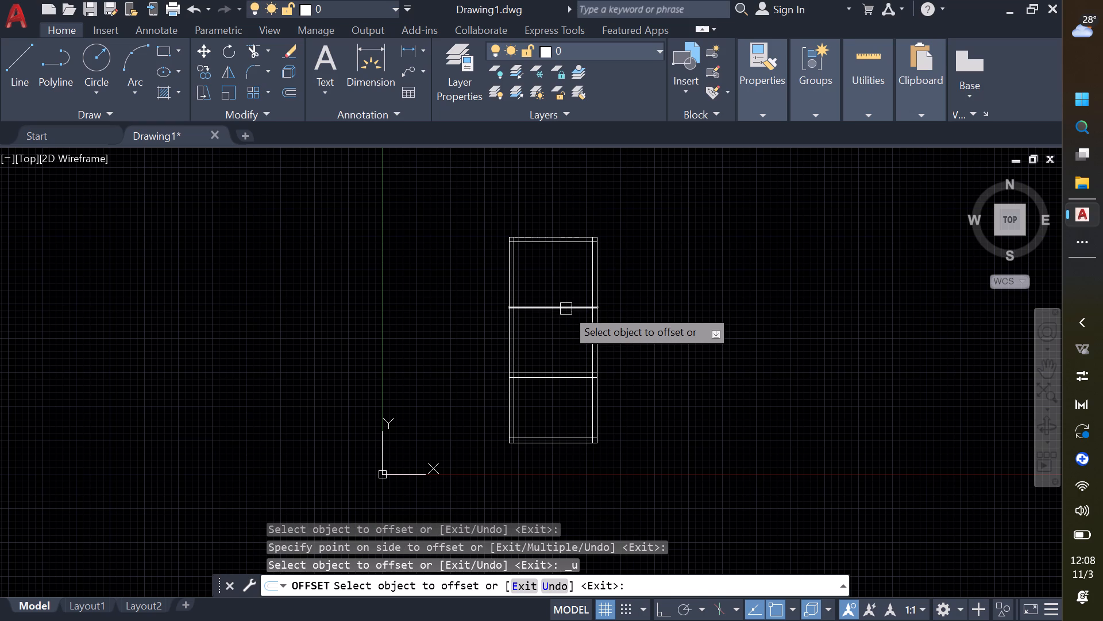
# Offset the upper dividing line between the rooms 9" downward to form the second partition wall.
pyautogui.click(566, 309)
pyautogui.click(566, 319)
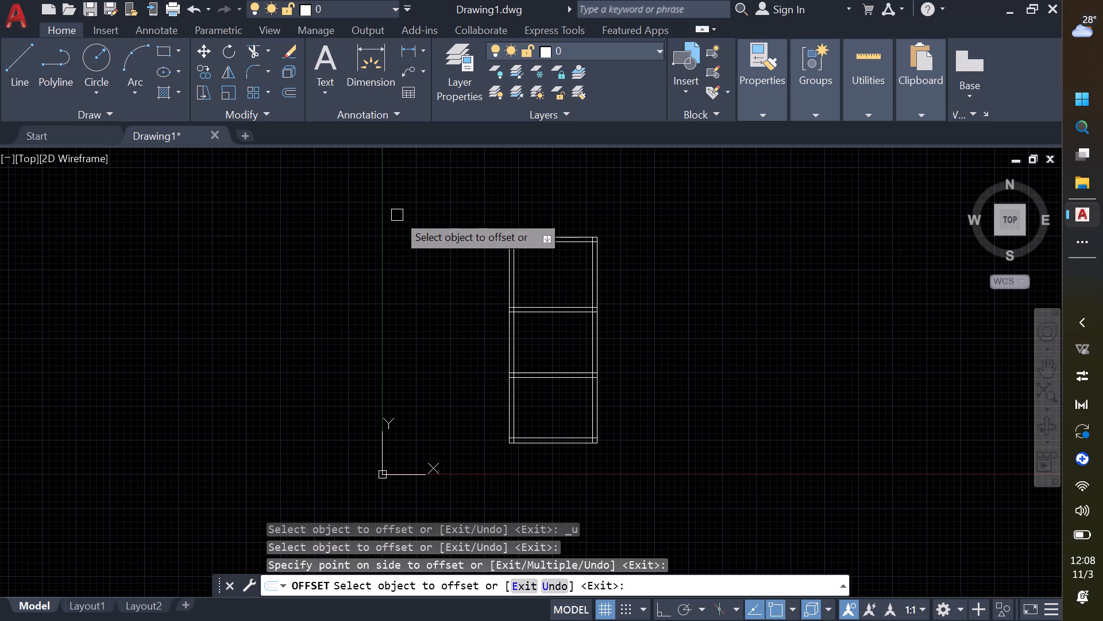
pyautogui.press('Escape')
# Trim the upper partition's two lines where they run through the thickness of the left wall.
pyautogui.press('t')
pyautogui.press('r')
pyautogui.press('space')
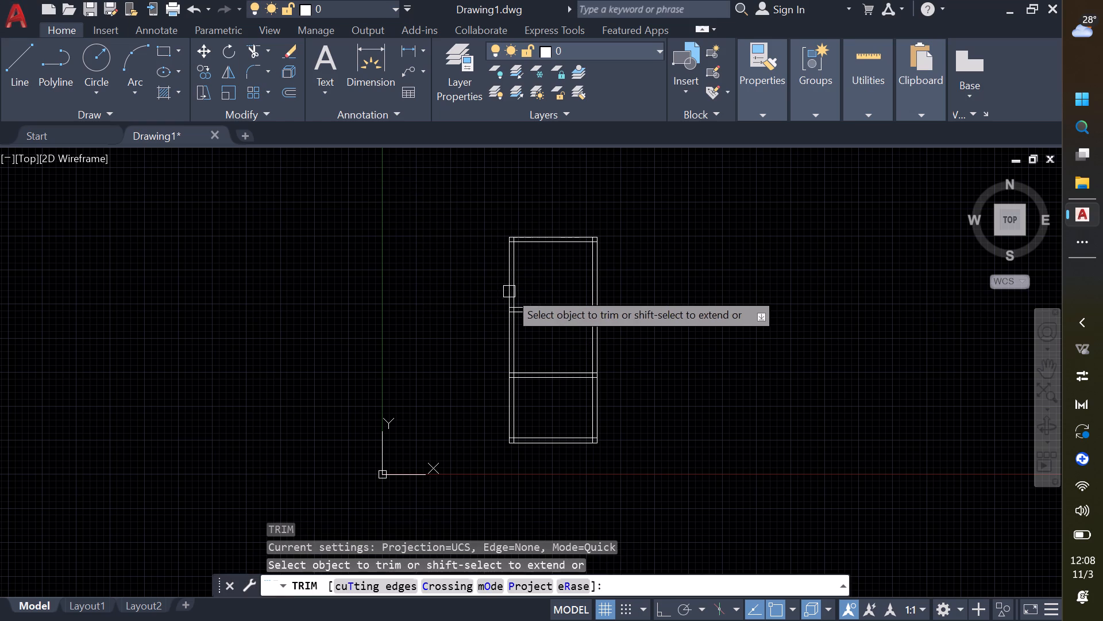
pyautogui.scroll(3, 511, 293)
pyautogui.scroll(2, 509, 340)
pyautogui.moveTo(504, 308); pyautogui.dragTo(495, 487)
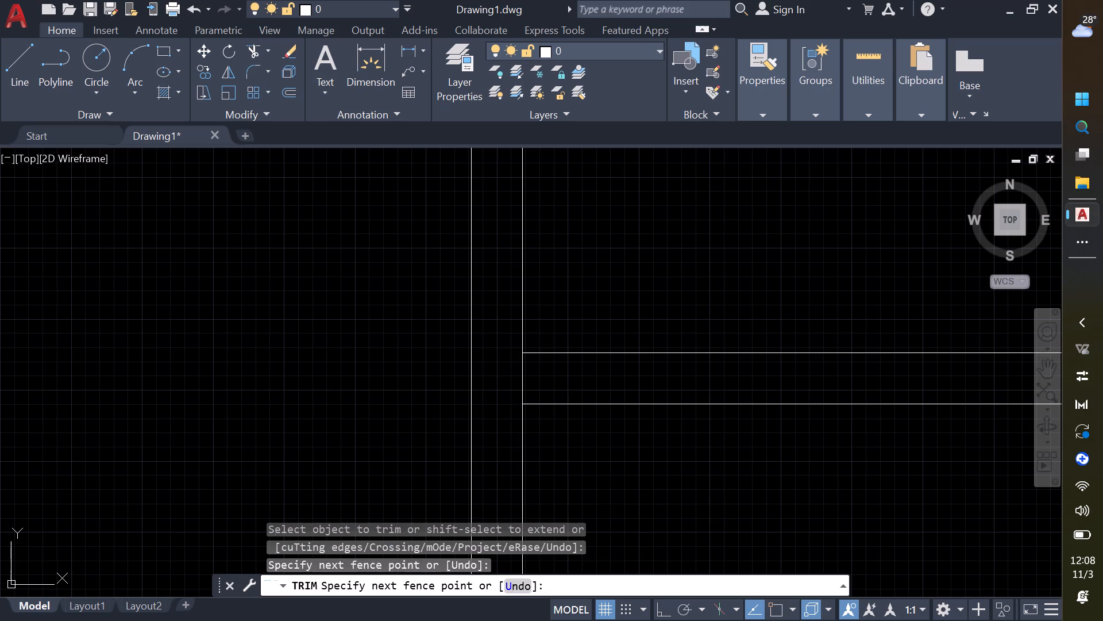
# Trim the overlapping inner wall lines at the plan's top-left and top-right corners.
pyautogui.scroll(-1, 496, 465)
pyautogui.scroll(-2, 657, 482)
pyautogui.scroll(4, 588, 247)
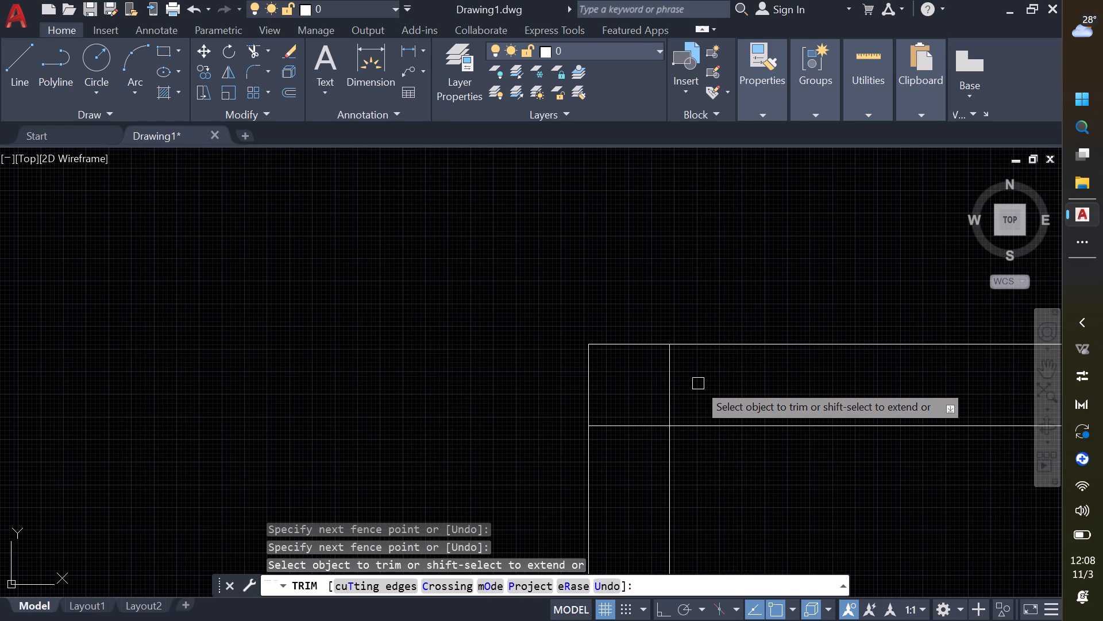
pyautogui.scroll(2, 695, 386)
pyautogui.moveTo(678, 386); pyautogui.dragTo(540, 568)
pyautogui.scroll(-1, 681, 459)
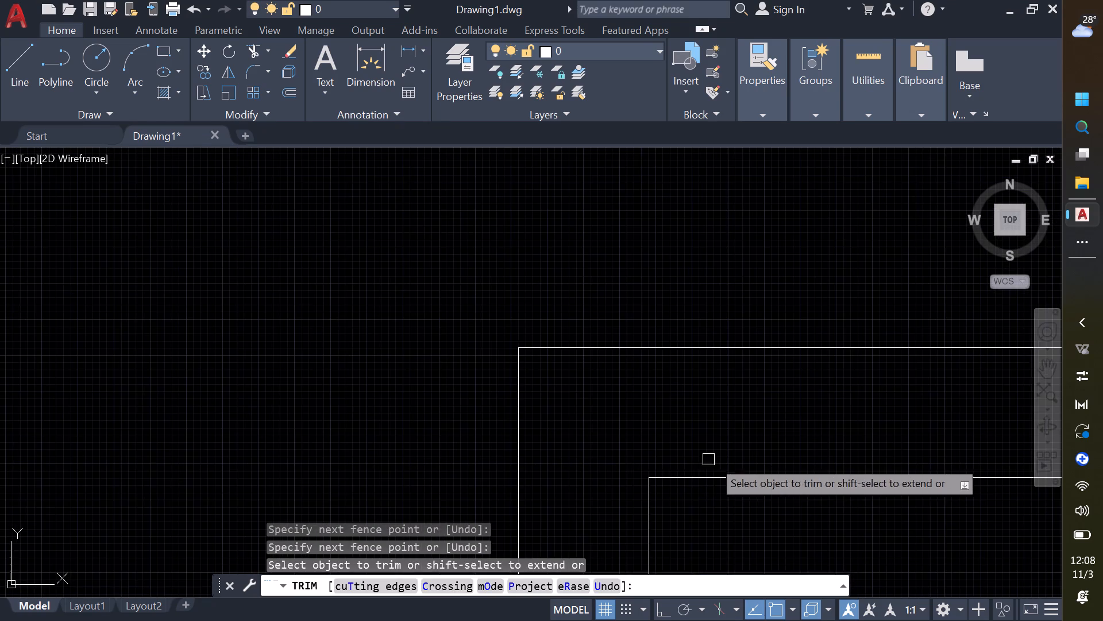
pyautogui.moveTo(720, 469); pyautogui.dragTo(349, 469, button='middle')
pyautogui.scroll(-3, 352, 469)
pyautogui.scroll(-1, 433, 432)
pyautogui.scroll(4, 707, 439)
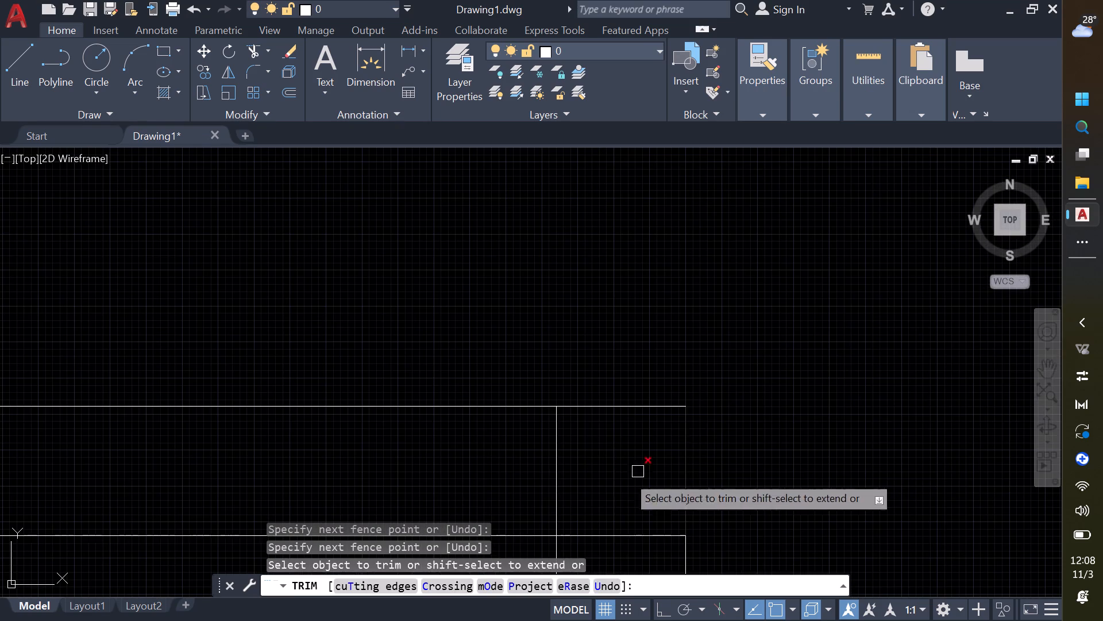
pyautogui.moveTo(527, 473); pyautogui.dragTo(616, 570)
# Trim the upper partition's two lines where they run through the thickness of the right wall.
pyautogui.scroll(-1, 620, 535)
pyautogui.moveTo(612, 532); pyautogui.dragTo(570, 218, button='middle')
pyautogui.scroll(-5, 566, 236)
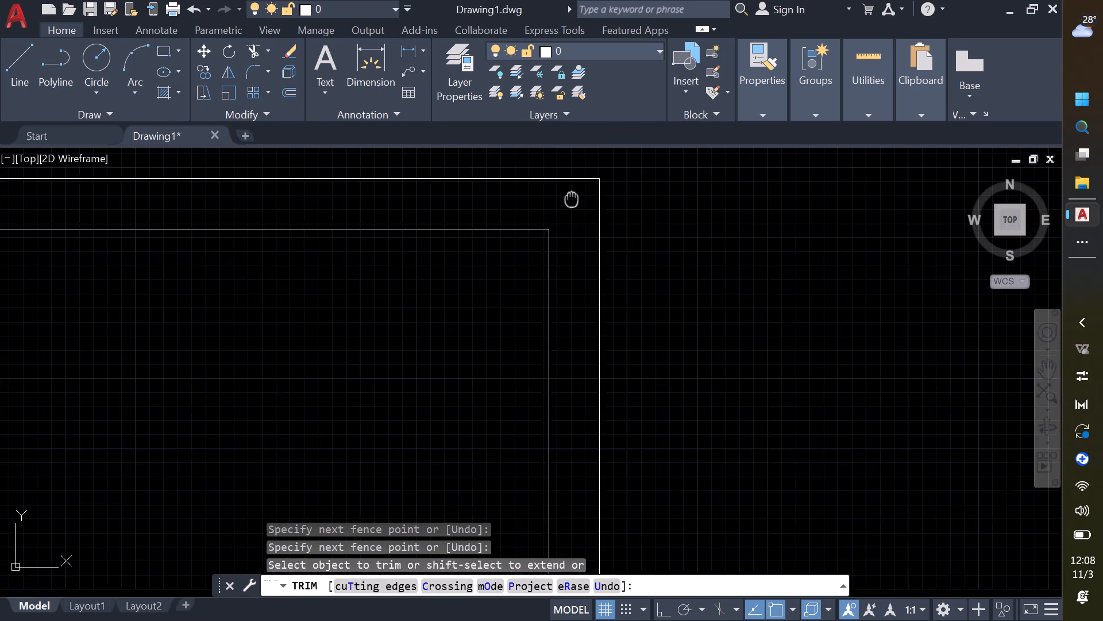
pyautogui.scroll(5, 558, 389)
pyautogui.moveTo(693, 189); pyautogui.dragTo(727, 392)
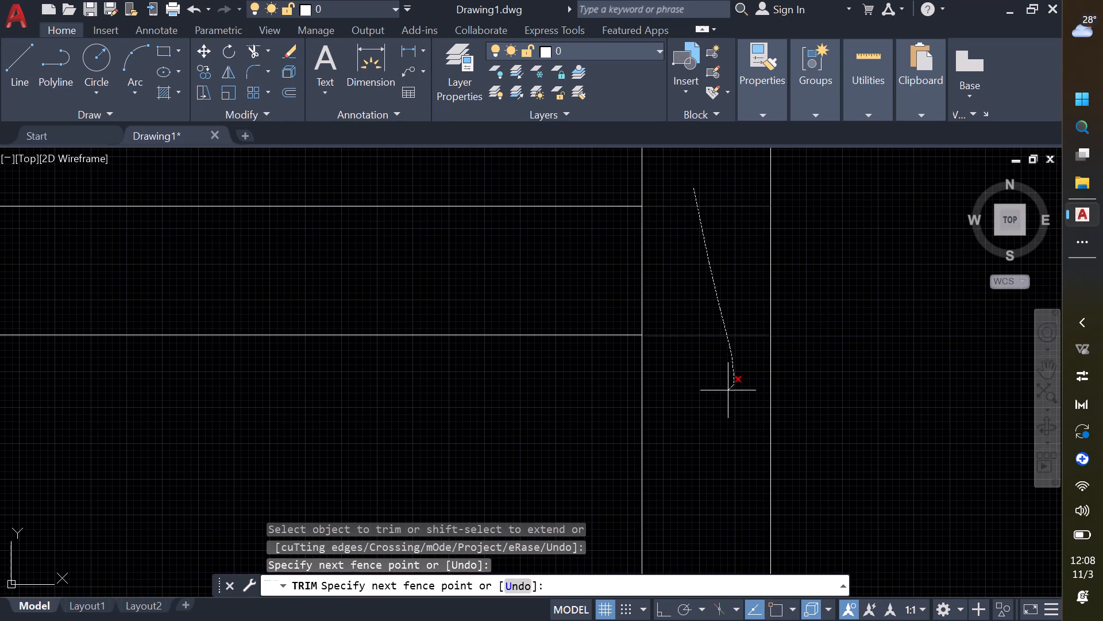
# Trim the lower partition's two lines where they run through the thickness of the left wall.
pyautogui.scroll(-5, 549, 402)
pyautogui.moveTo(335, 363); pyautogui.dragTo(661, 390, button='middle')
pyautogui.scroll(1, 407, 371)
pyautogui.scroll(3, 475, 432)
pyautogui.scroll(-2, 697, 438)
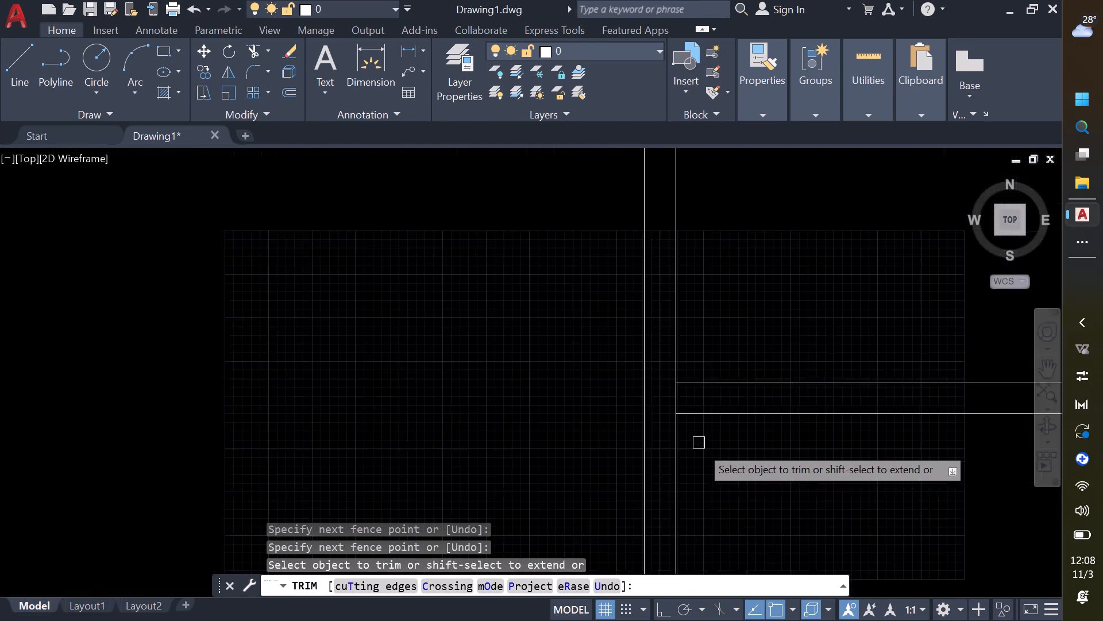
pyautogui.scroll(-1, 703, 450)
pyautogui.moveTo(720, 486); pyautogui.dragTo(579, 250, button='middle')
pyautogui.scroll(-2, 575, 277)
pyautogui.scroll(3, 568, 417)
pyautogui.moveTo(557, 270); pyautogui.dragTo(560, 285, button='middle')
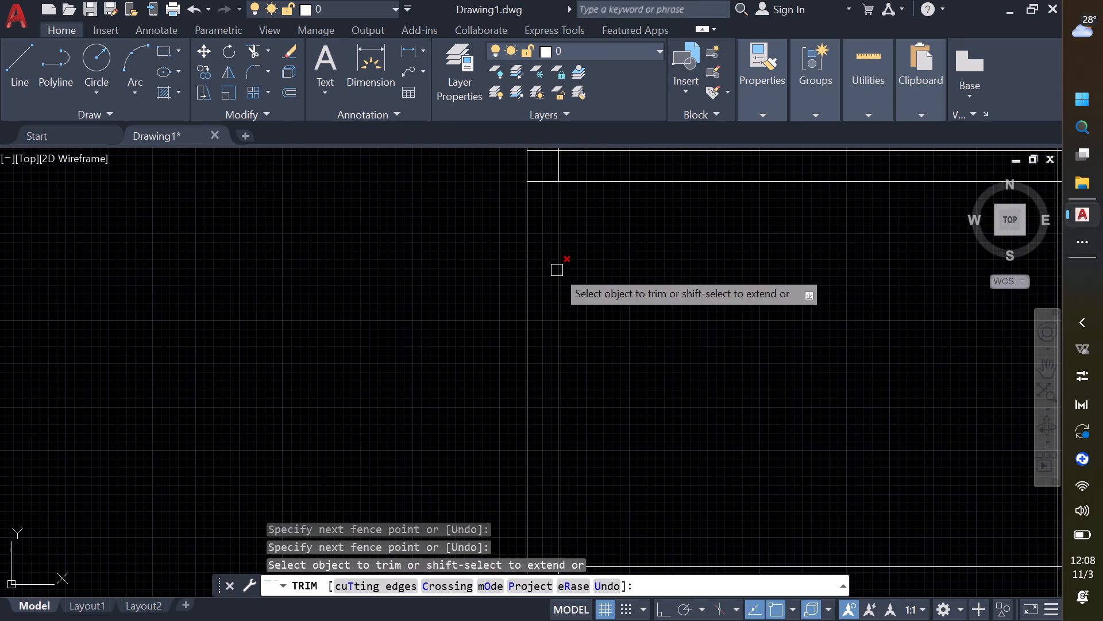
pyautogui.moveTo(560, 285); pyautogui.dragTo(577, 446, button='middle')
pyautogui.scroll(2, 559, 305)
pyautogui.moveTo(558, 303); pyautogui.dragTo(558, 487)
# Trim the lower partition's two lines where they run through the thickness of the right wall.
pyautogui.scroll(-3, 607, 442)
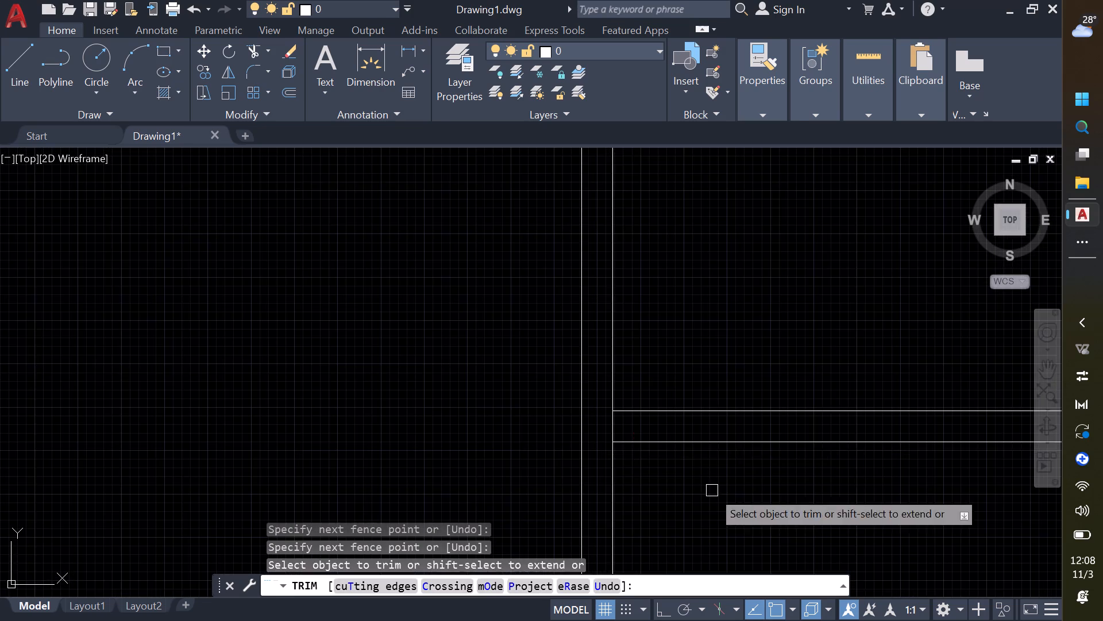
pyautogui.scroll(-1, 712, 490)
pyautogui.moveTo(686, 481); pyautogui.dragTo(368, 315, button='middle')
pyautogui.scroll(3, 536, 265)
pyautogui.moveTo(615, 338); pyautogui.dragTo(615, 373)
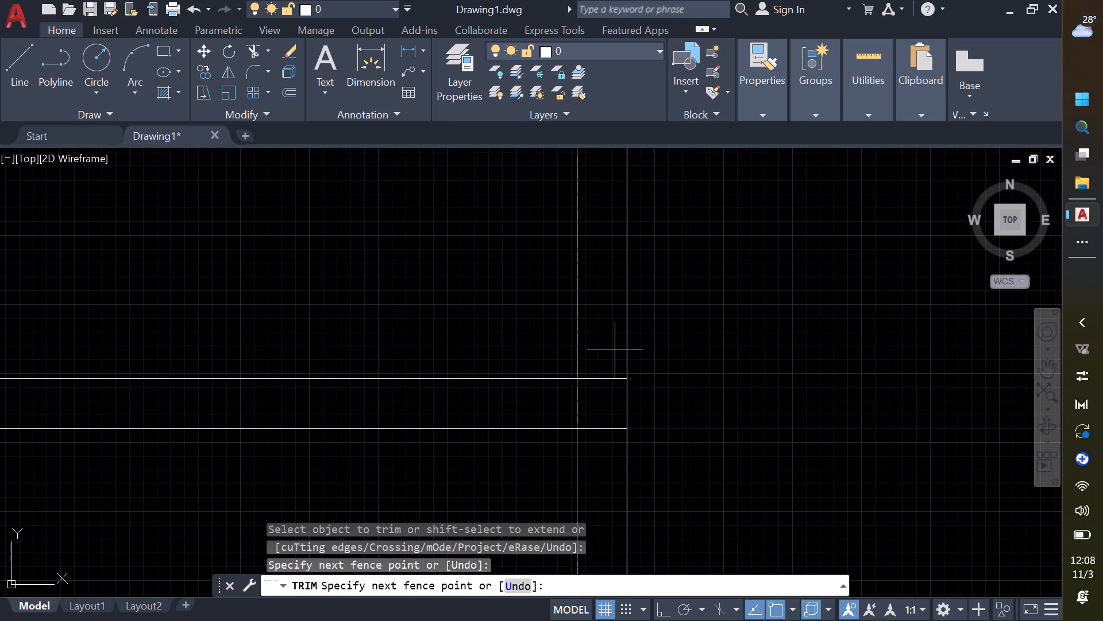
pyautogui.moveTo(615, 373); pyautogui.dragTo(615, 493)
# Trim the overlapping inner wall lines at the plan's bottom-right corner.
pyautogui.scroll(-2, 610, 492)
pyautogui.moveTo(600, 503); pyautogui.dragTo(616, 256, button='middle')
pyautogui.scroll(2, 635, 432)
pyautogui.moveTo(606, 510); pyautogui.dragTo(606, 508, button='middle')
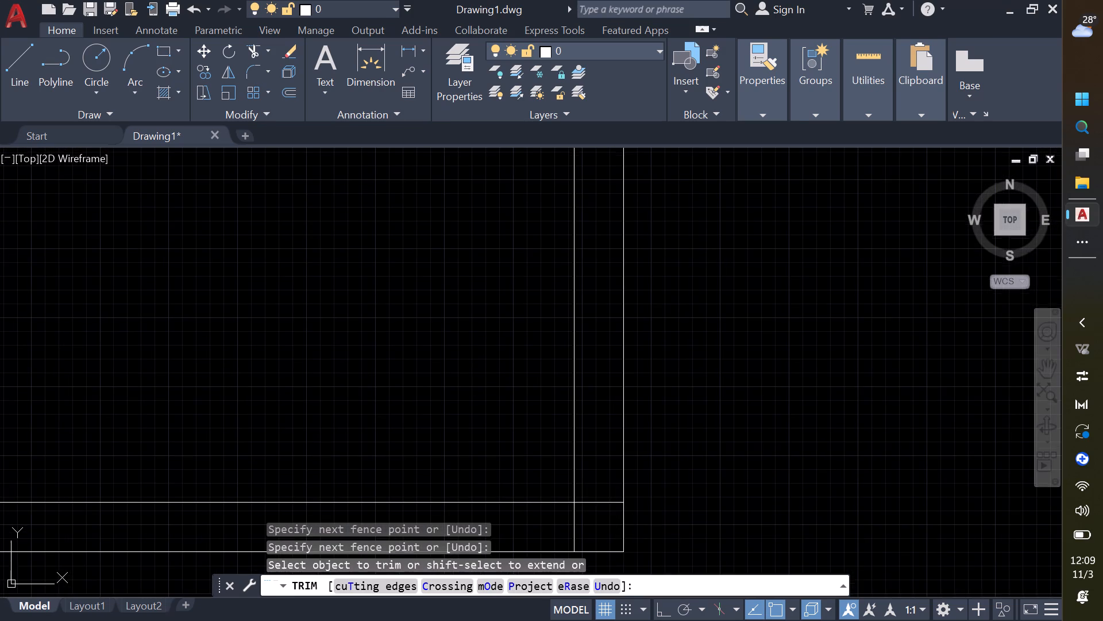
pyautogui.moveTo(606, 508); pyautogui.dragTo(606, 296, button='middle')
pyautogui.moveTo(590, 264); pyautogui.dragTo(529, 333)
# Trim the overlapping inner wall lines at the plan's bottom-left corner.
pyautogui.scroll(-2, 502, 338)
pyautogui.moveTo(419, 348); pyautogui.dragTo(454, 351, button='middle')
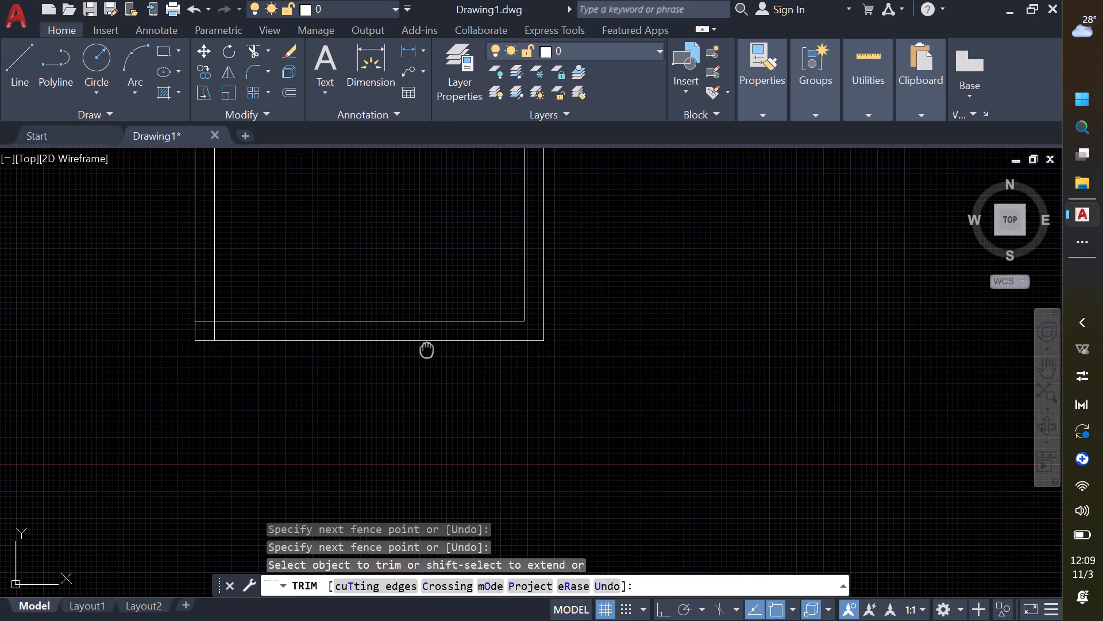
pyautogui.moveTo(454, 351); pyautogui.dragTo(600, 351, button='middle')
pyautogui.scroll(1, 624, 351)
pyautogui.moveTo(439, 340); pyautogui.dragTo(561, 373, button='middle')
pyautogui.scroll(2, 398, 340)
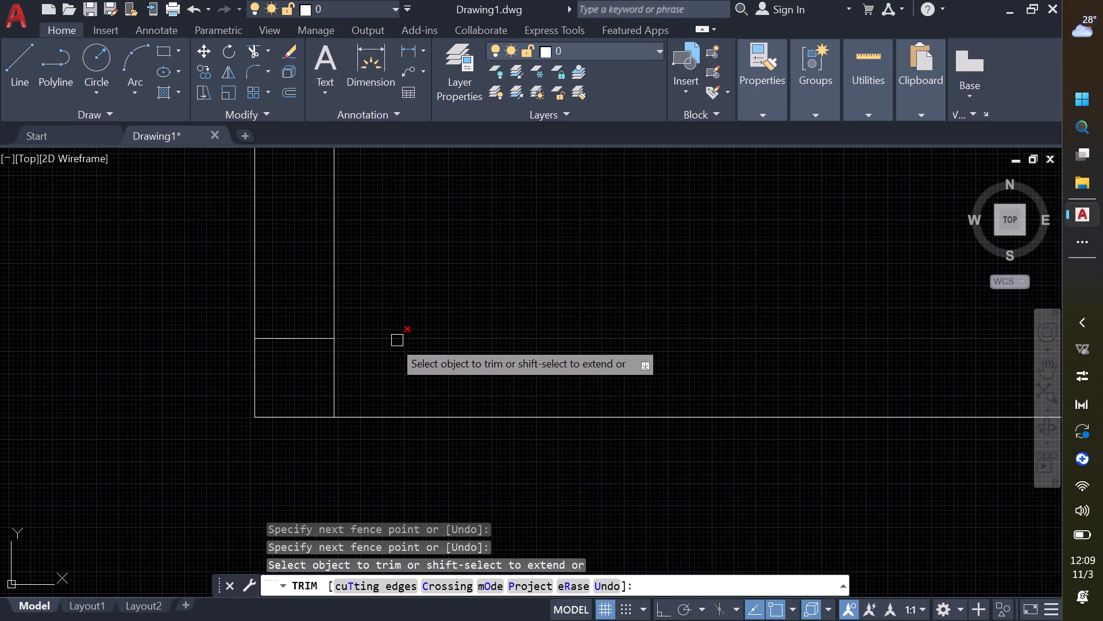
pyautogui.moveTo(369, 387); pyautogui.dragTo(297, 289)
# Draw a short line from the top-right room's inner corner up to the top wall's outer line.
pyautogui.scroll(-2, 325, 286)
pyautogui.moveTo(493, 273); pyautogui.dragTo(497, 462, button='middle')
pyautogui.scroll(-1, 497, 463)
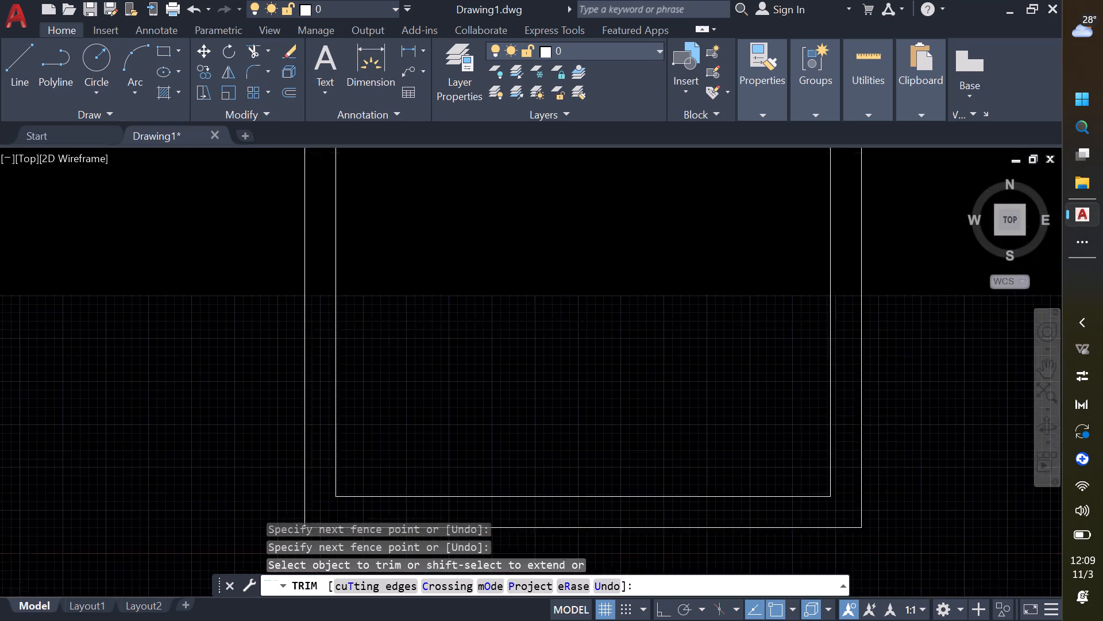
pyautogui.scroll(-1, 497, 453)
pyautogui.scroll(-1, 509, 316)
pyautogui.moveTo(516, 304); pyautogui.dragTo(530, 497, button='middle')
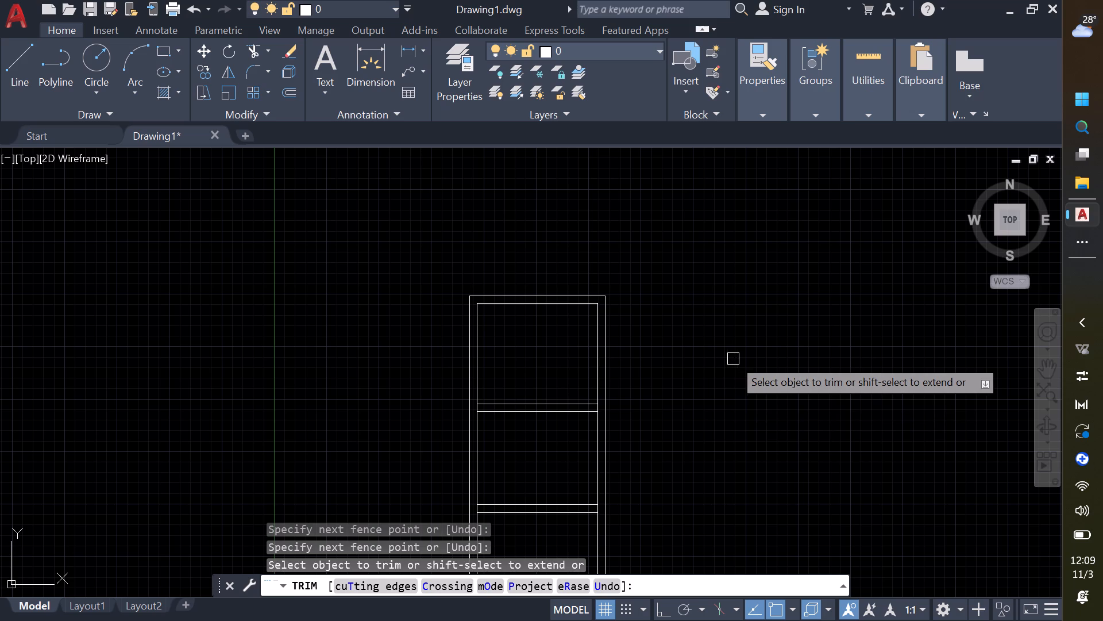
pyautogui.press('l')
pyautogui.press('space')
pyautogui.press('Escape')
pyautogui.press('l')
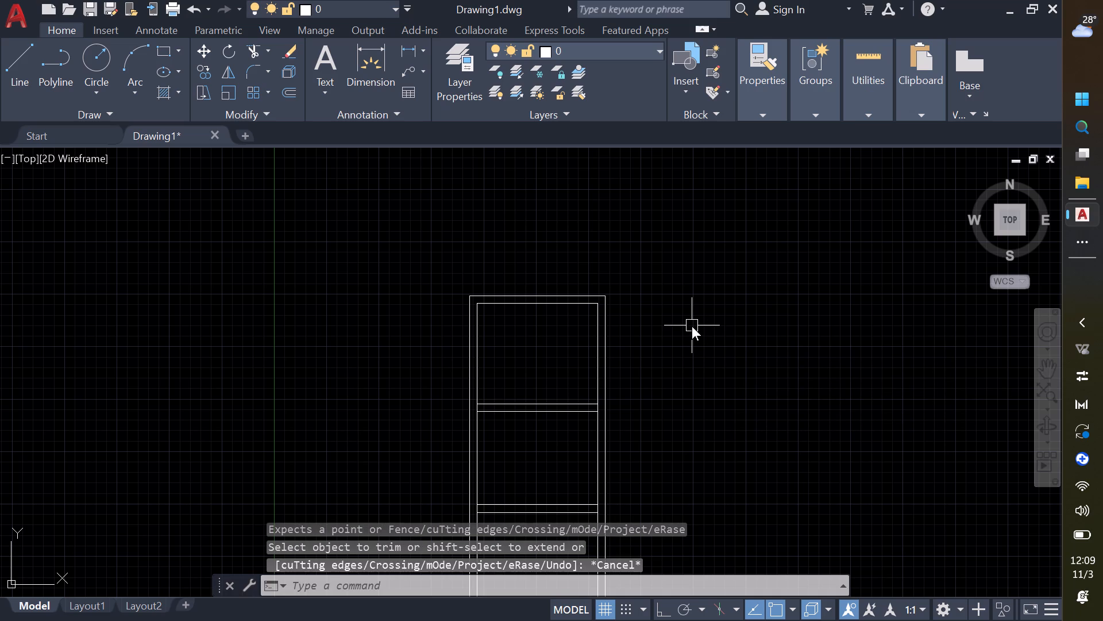
pyautogui.press('space')
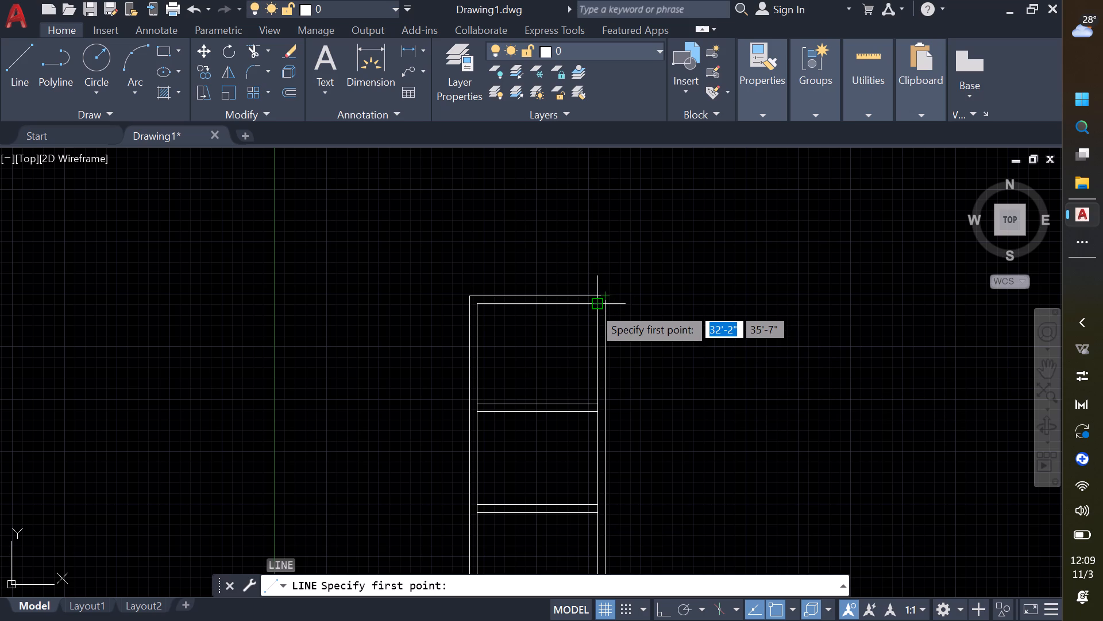
pyautogui.click(593, 306)
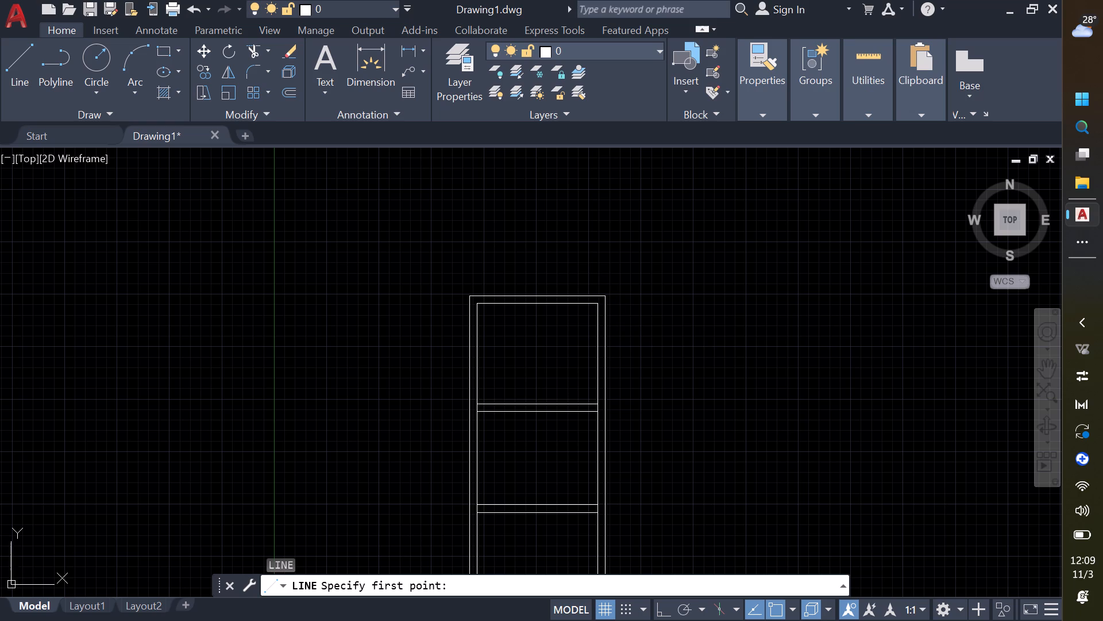
pyautogui.click(600, 296)
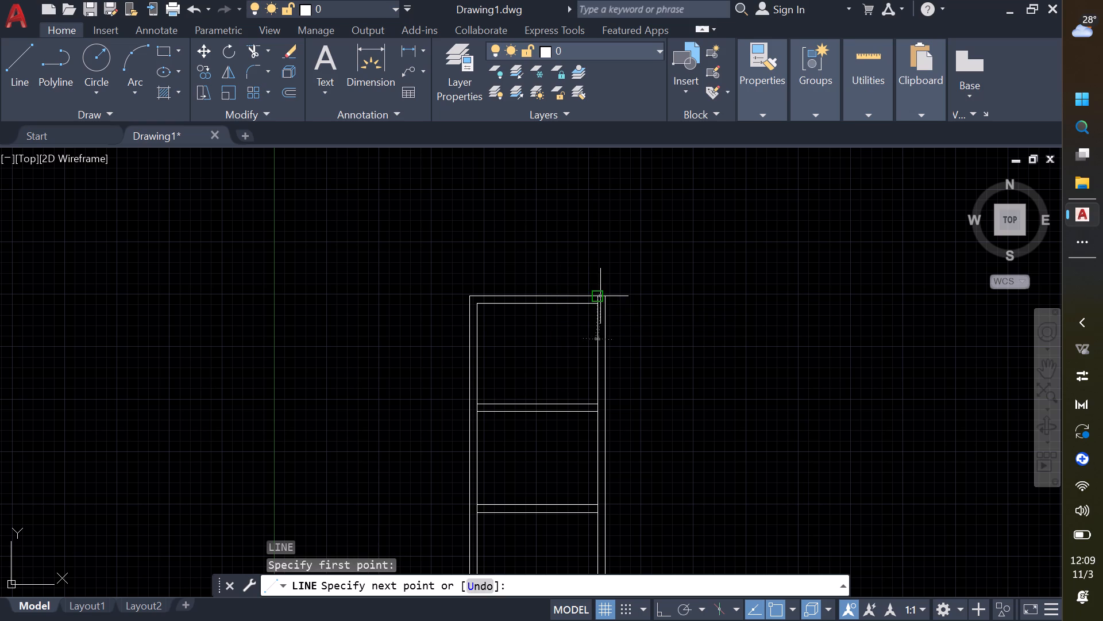
pyautogui.press('Escape')
# Draw a short line from the top room's inner left corner up to the top wall's outer line.
pyautogui.write('l')
pyautogui.press('space')
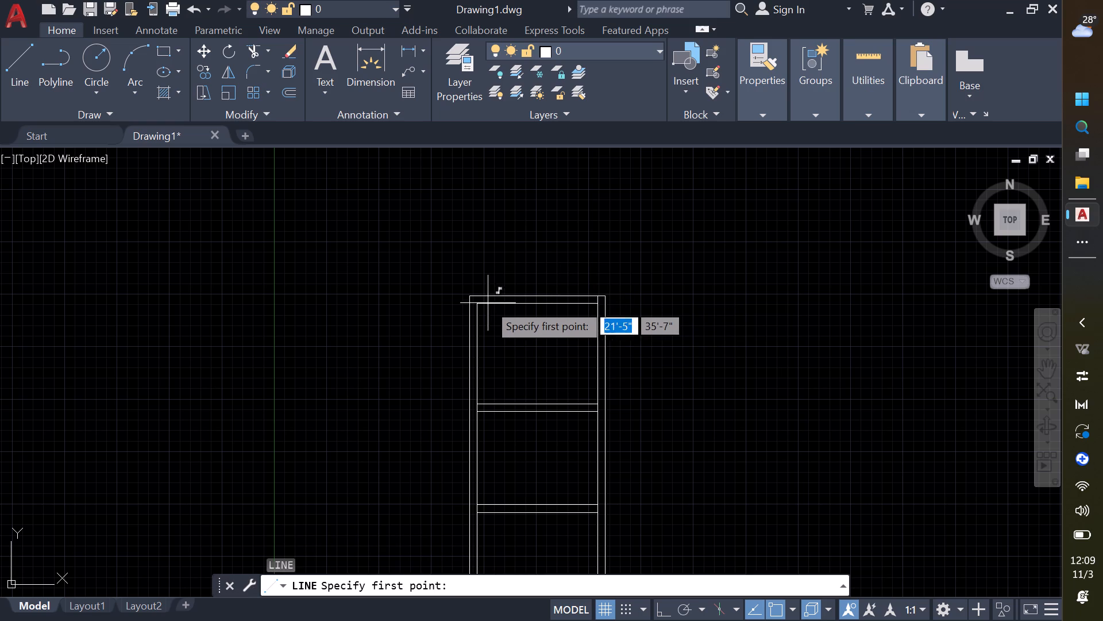
pyautogui.click(476, 301)
pyautogui.click(475, 293)
pyautogui.press('Escape')
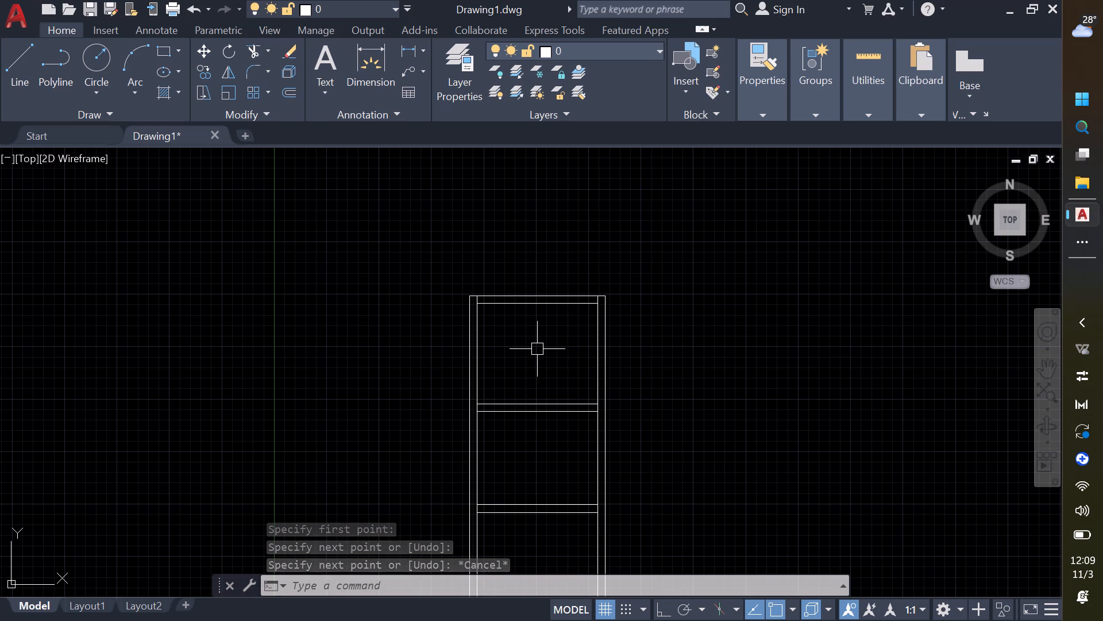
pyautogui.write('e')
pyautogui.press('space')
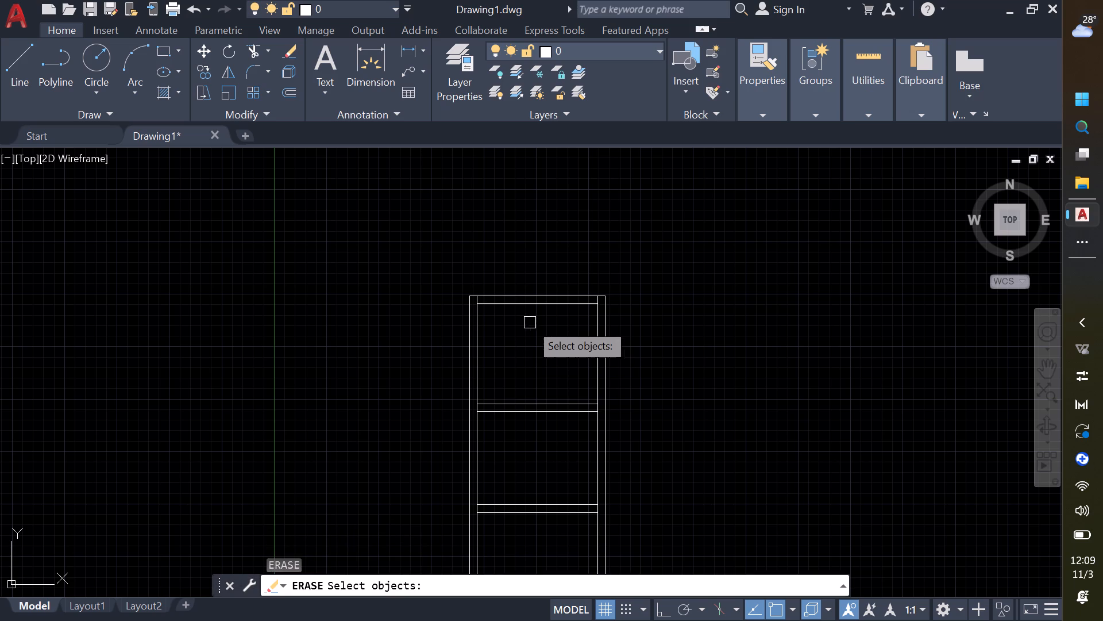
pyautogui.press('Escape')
# Extend both ends of the top wall's inner line to the outer lines of the left and right walls.
pyautogui.write('ex')
pyautogui.press('space')
pyautogui.click(528, 306)
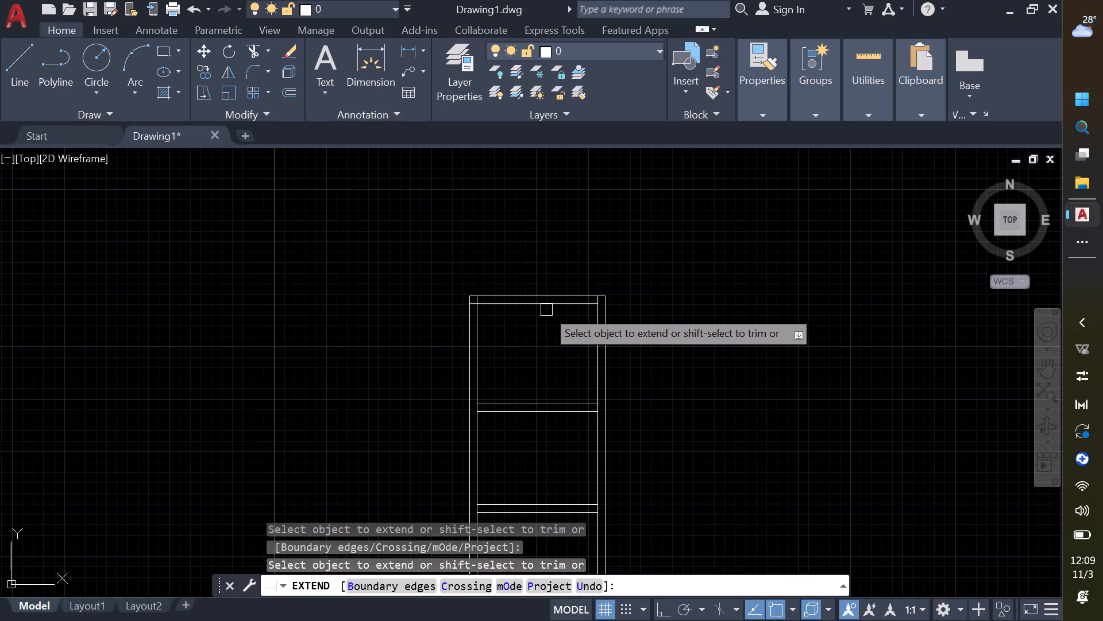
pyautogui.click(561, 304)
pyautogui.press('Escape')
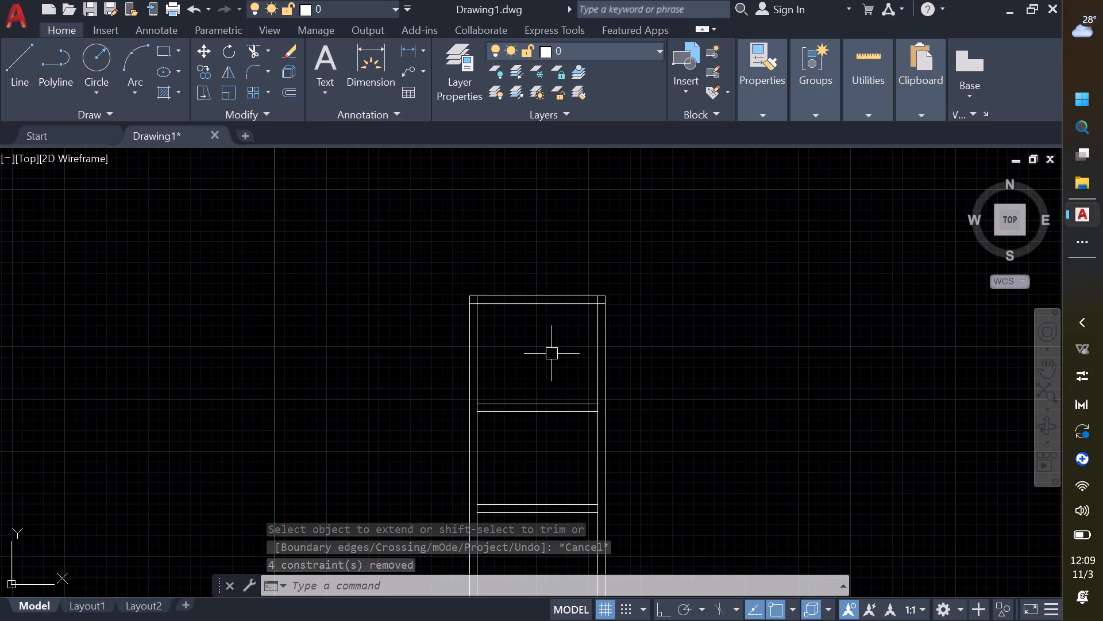
pyautogui.press('Escape')
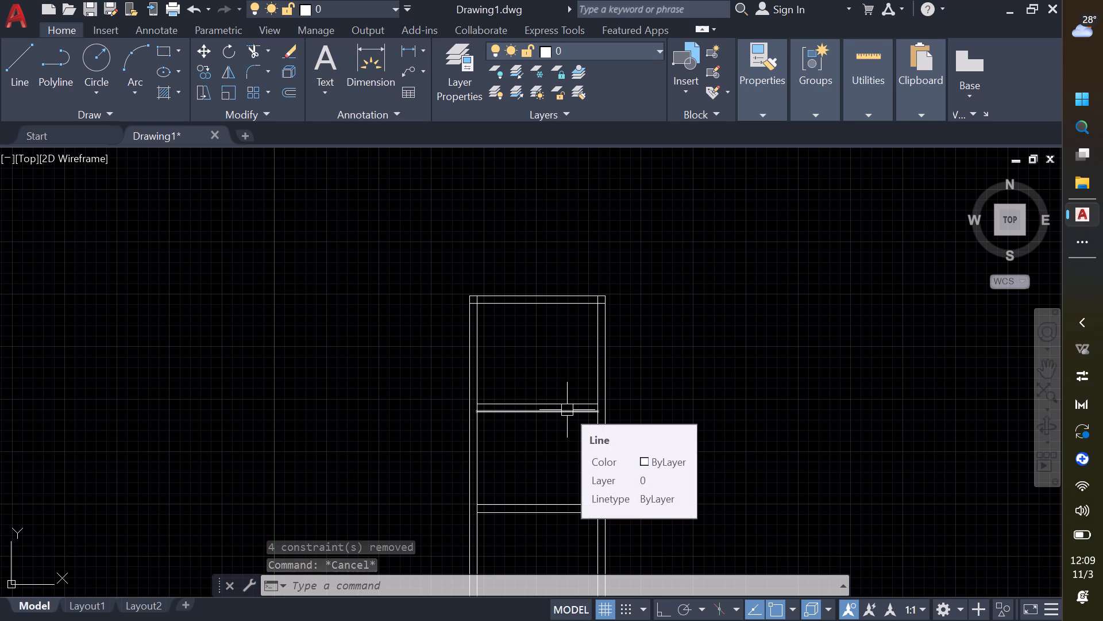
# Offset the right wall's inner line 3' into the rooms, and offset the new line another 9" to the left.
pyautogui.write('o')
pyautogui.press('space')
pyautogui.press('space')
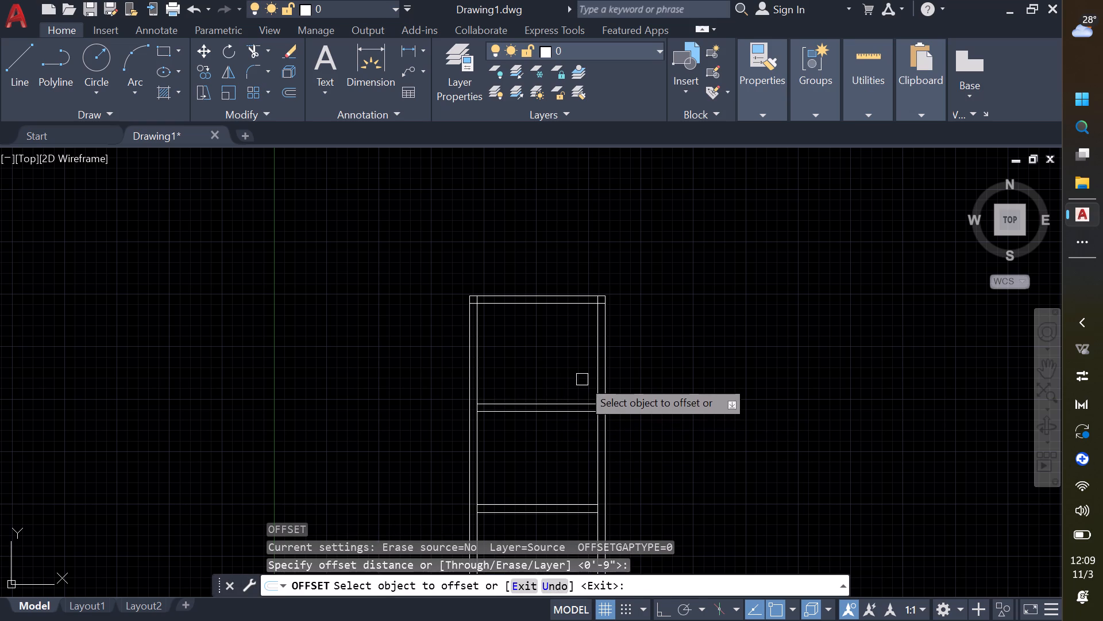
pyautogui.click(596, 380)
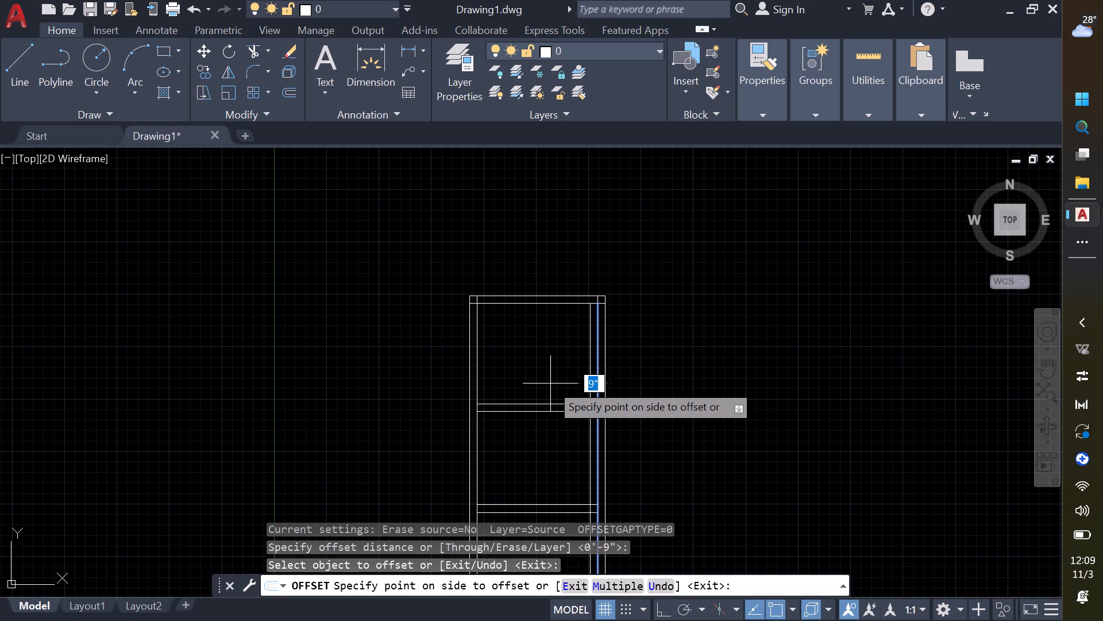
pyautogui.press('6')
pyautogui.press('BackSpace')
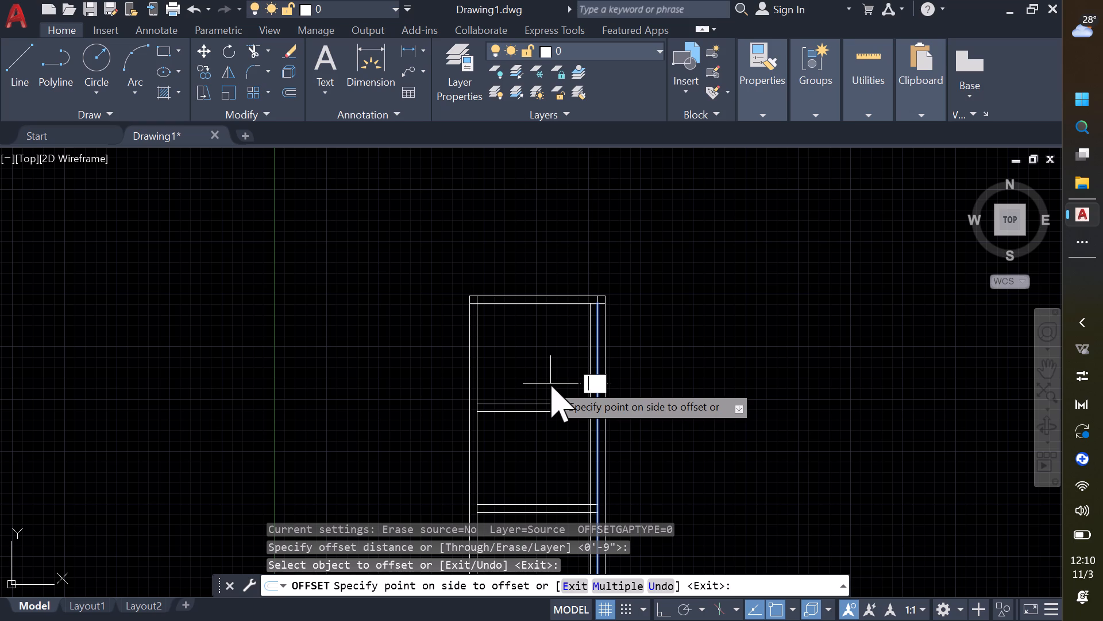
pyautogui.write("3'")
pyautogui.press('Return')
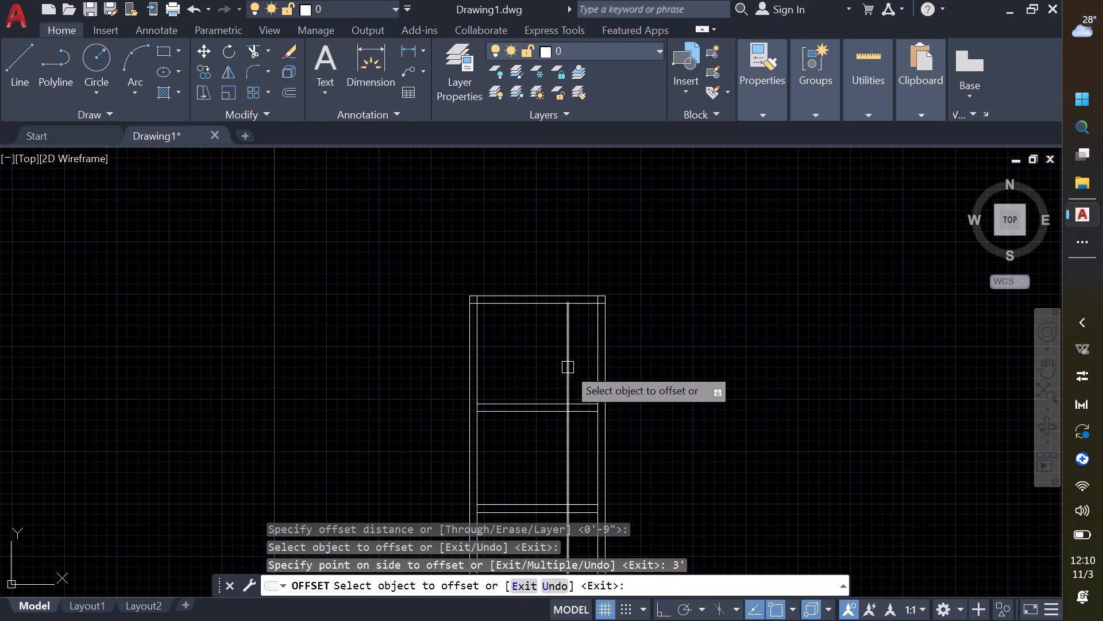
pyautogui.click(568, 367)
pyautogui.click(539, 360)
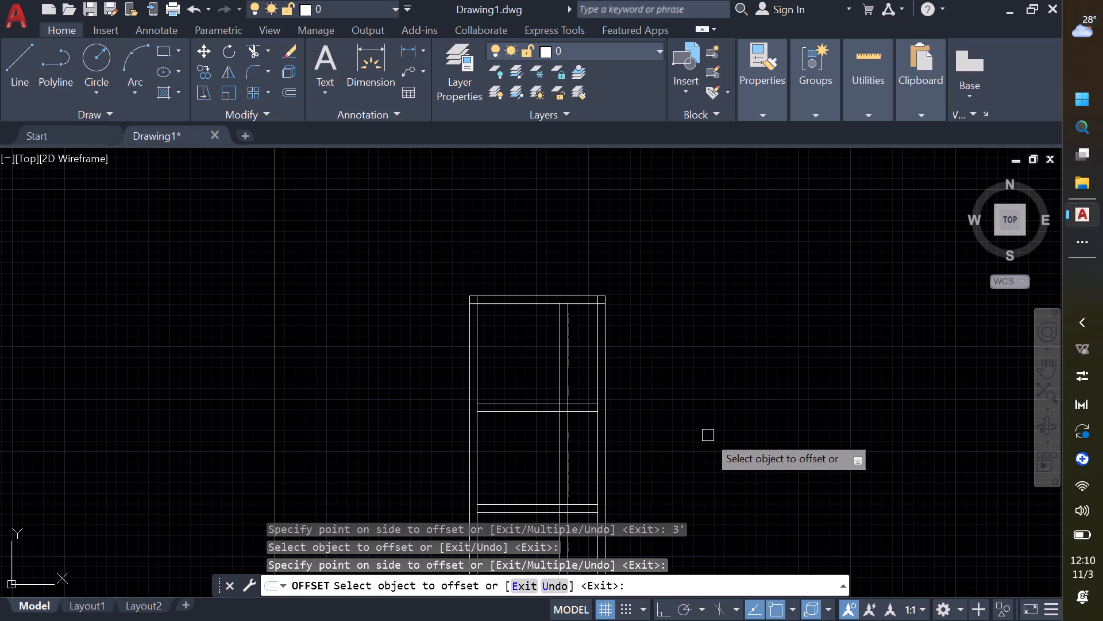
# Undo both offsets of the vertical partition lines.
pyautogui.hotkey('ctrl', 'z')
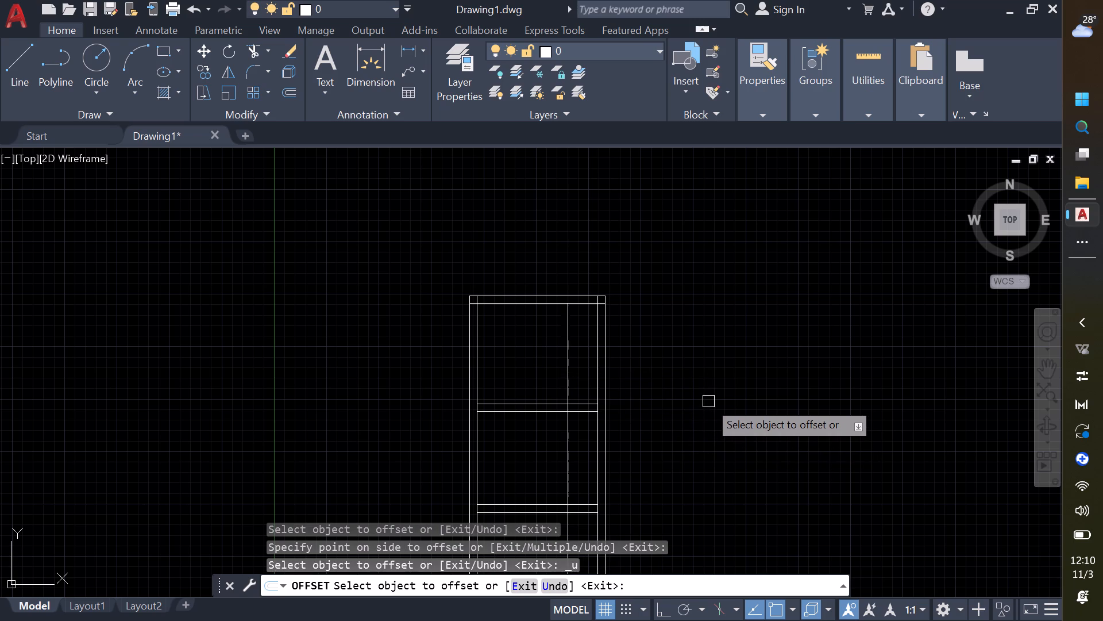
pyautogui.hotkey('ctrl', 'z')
# Offset the right wall's inner line 4' into the rooms, and offset the new line another 9" to the left.
pyautogui.click(598, 364)
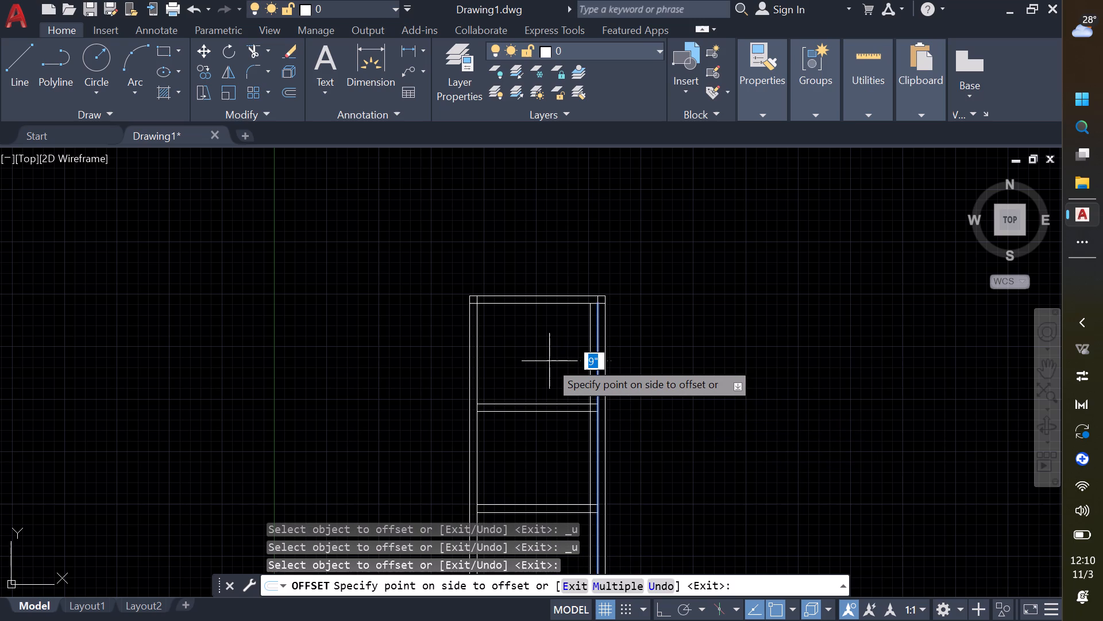
pyautogui.press('4')
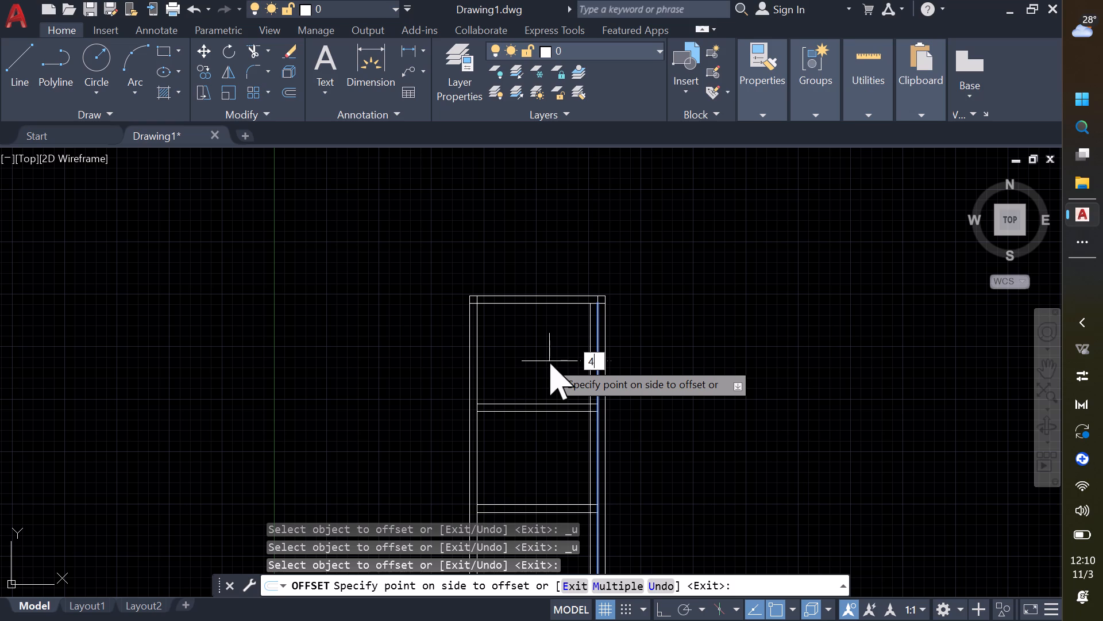
pyautogui.press("'")
pyautogui.press('Return')
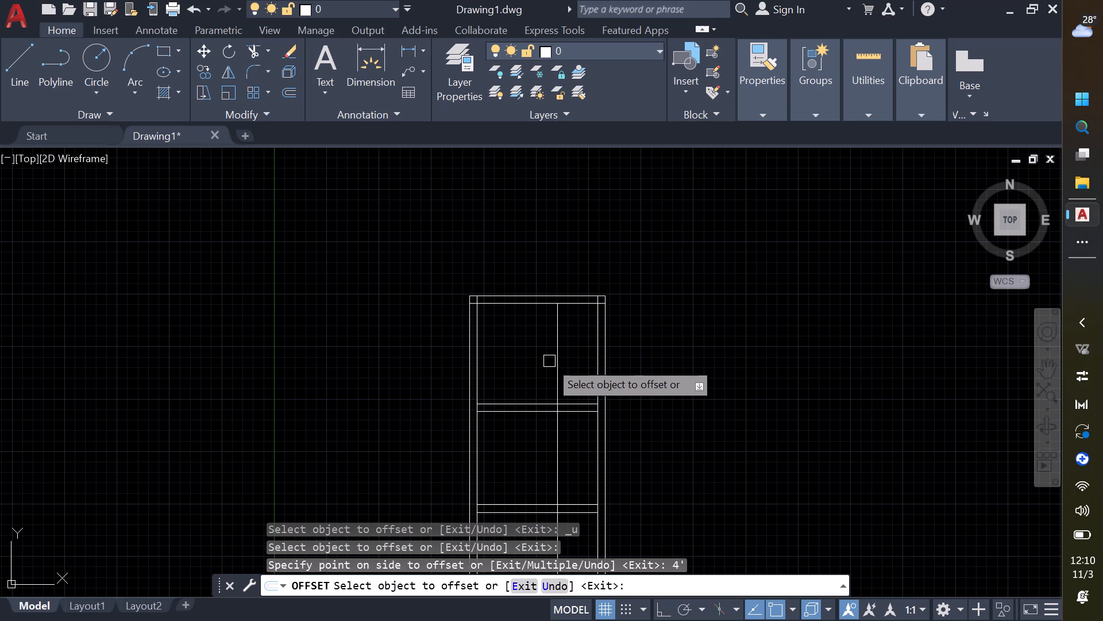
pyautogui.click(563, 363)
pyautogui.click(507, 352)
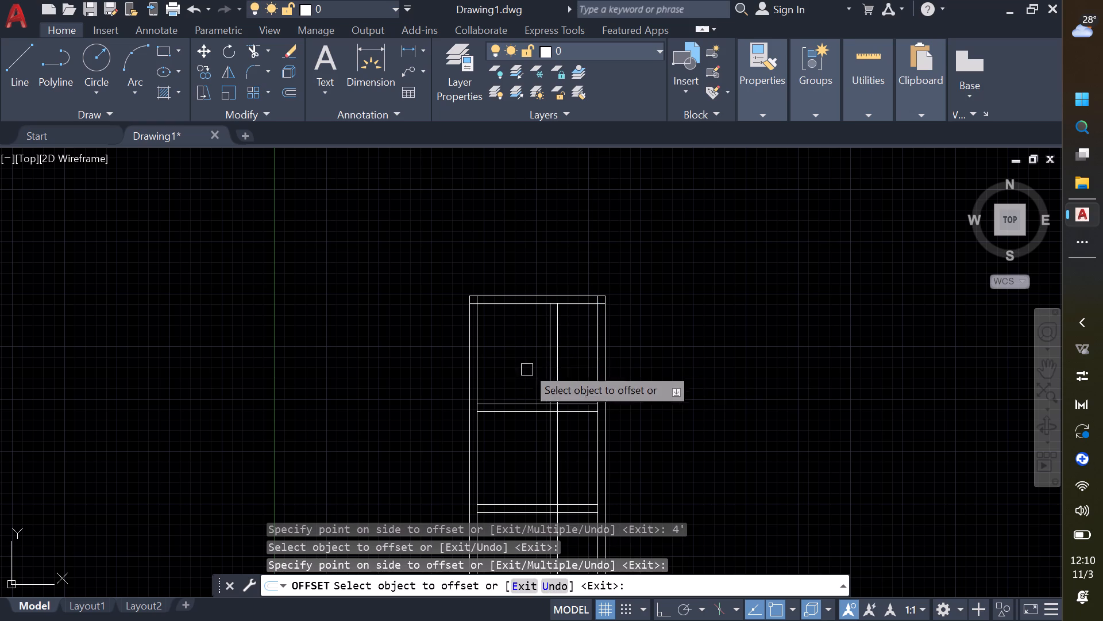
pyautogui.press('Escape')
# Draw a column outline across the left wall's thickness, from just below the upper partition up to its upper line and back to its lower line.
pyautogui.scroll(-1, 661, 400)
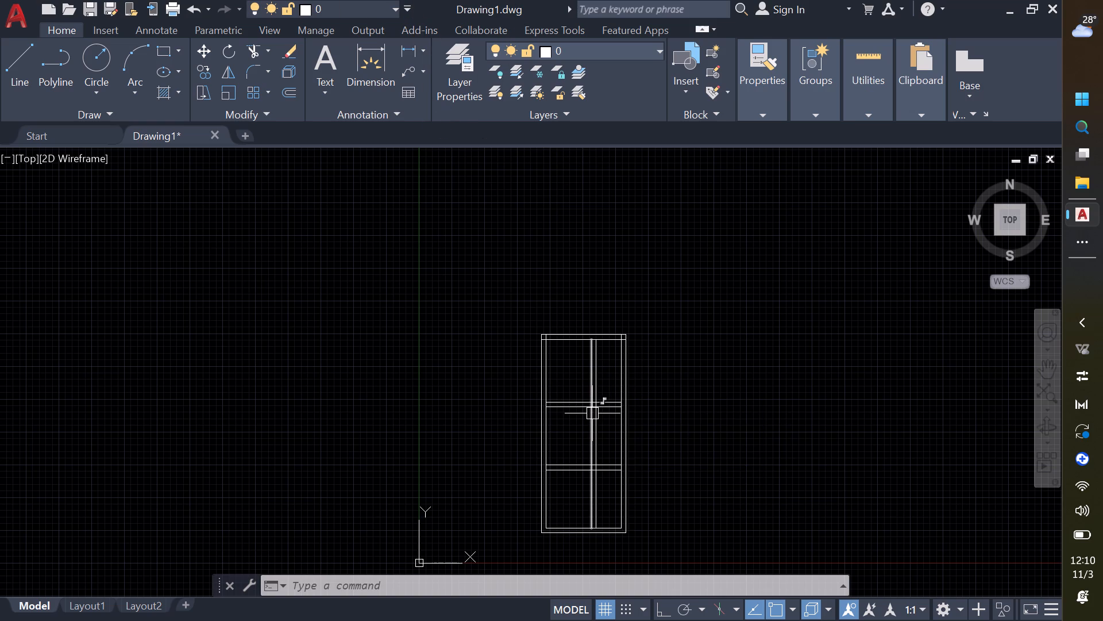
pyautogui.press('l')
pyautogui.press('space')
pyautogui.scroll(5, 553, 425)
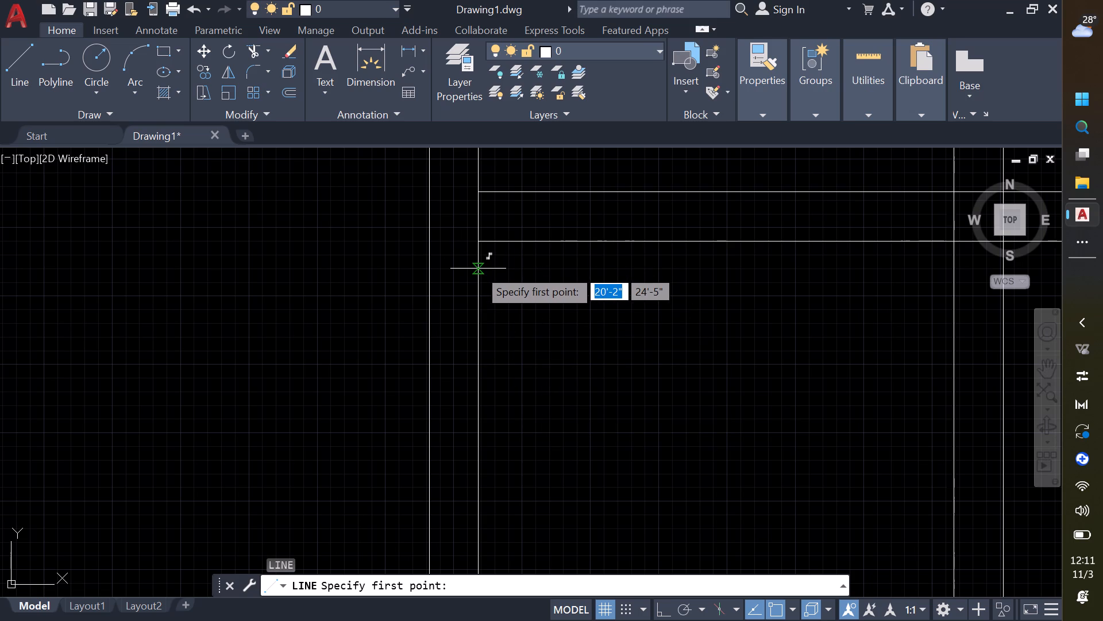
pyautogui.click(480, 271)
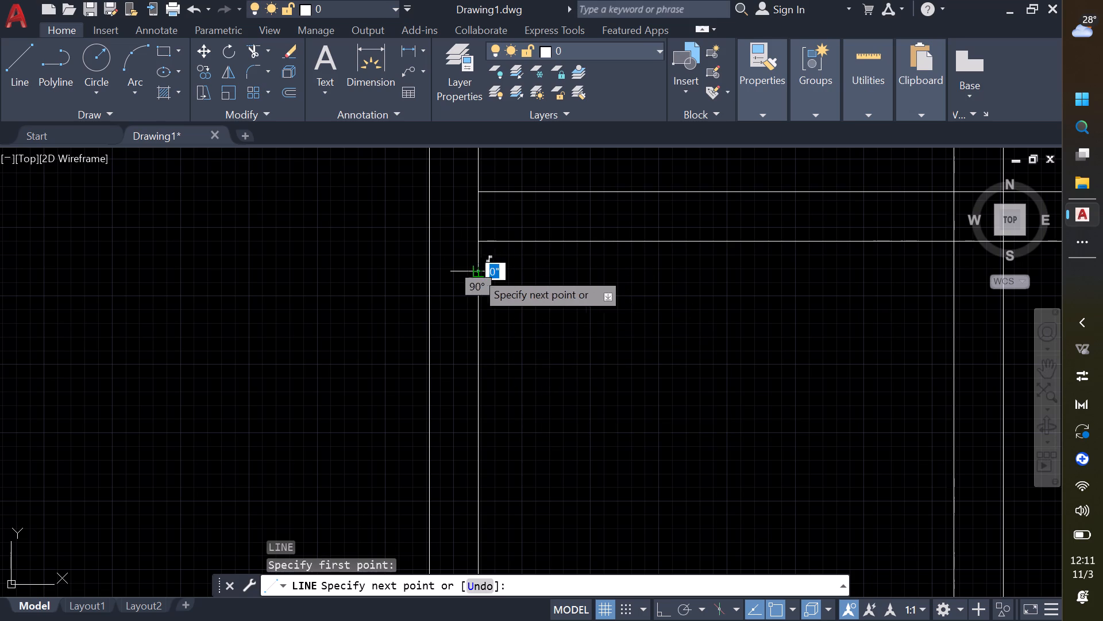
pyautogui.click(431, 270)
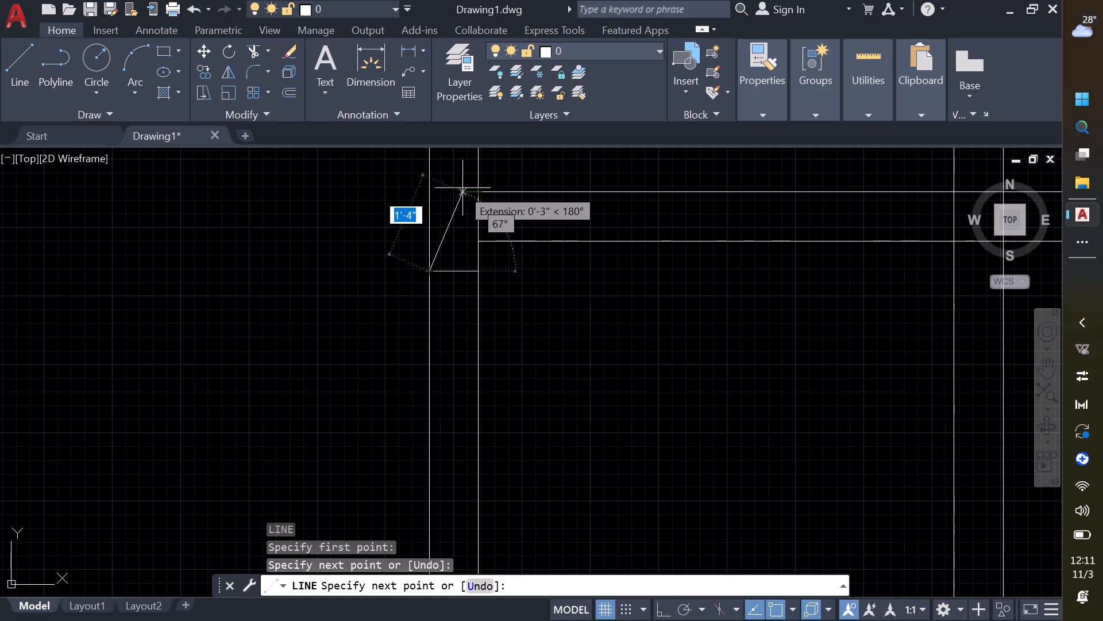
pyautogui.click(429, 188)
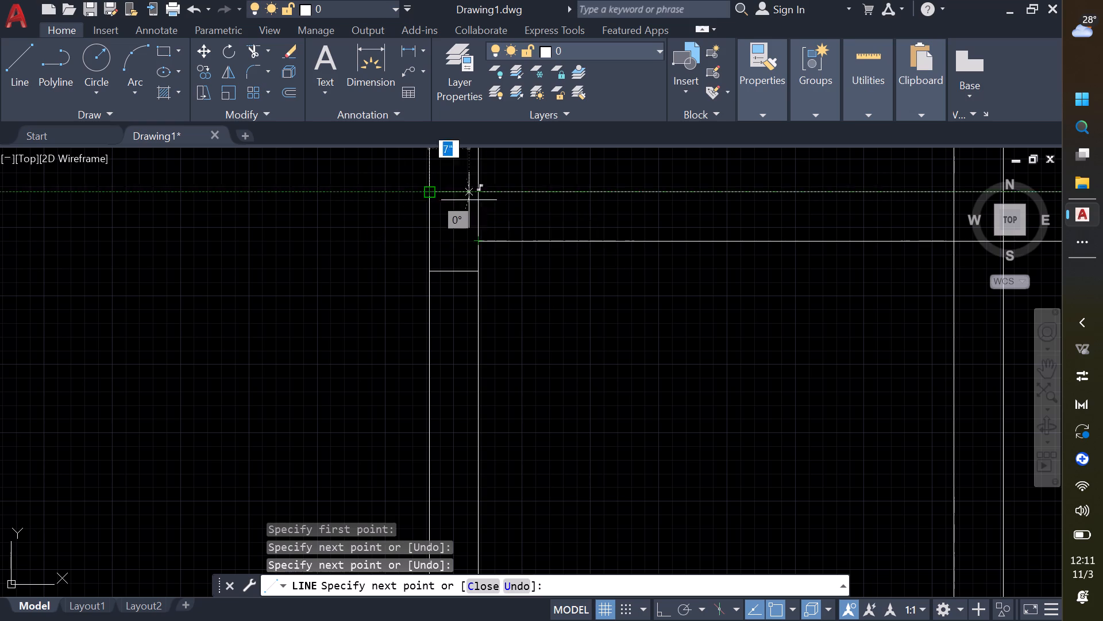
pyautogui.click(477, 193)
pyautogui.click(480, 243)
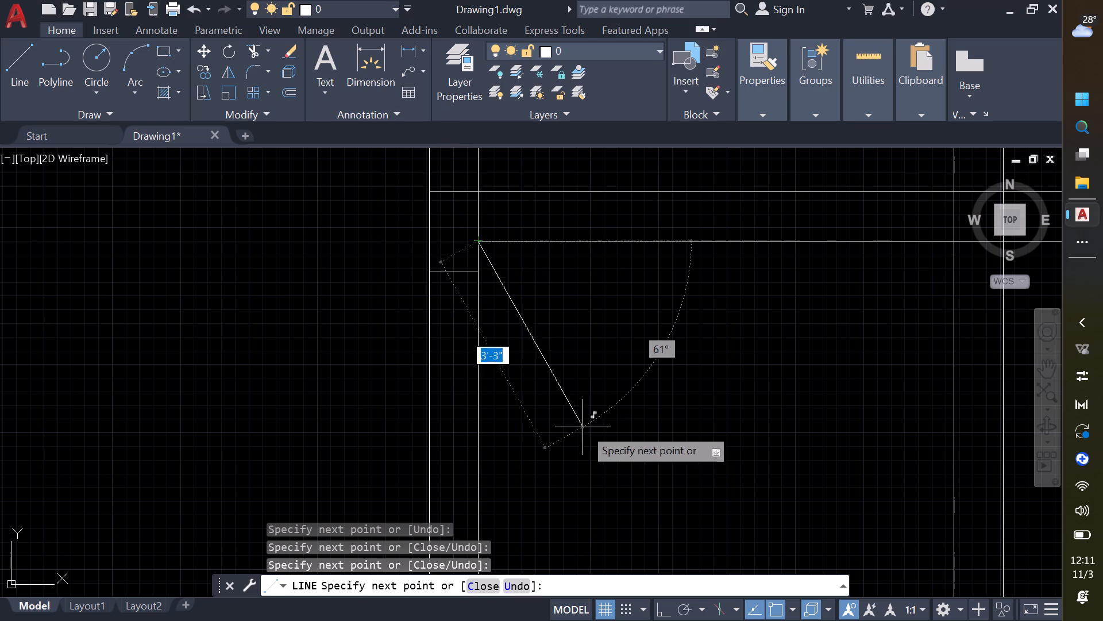
pyautogui.press('Escape')
# Copy the column outline from the left wall to the right wall at the upper partition.
pyautogui.scroll(-1, 510, 317)
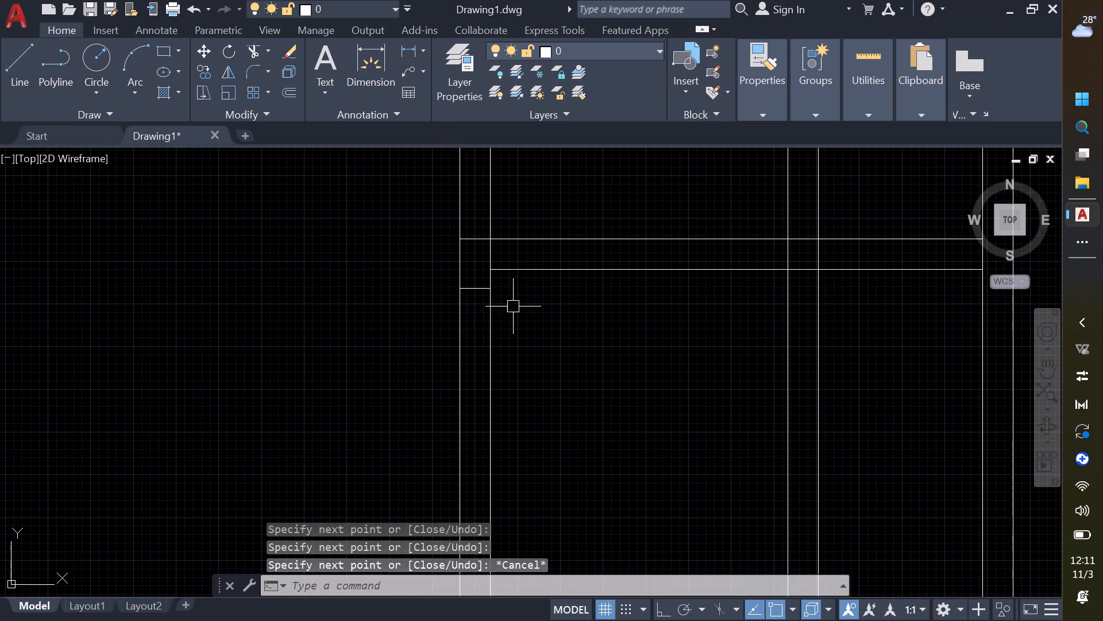
pyautogui.click(514, 307)
pyautogui.press('Escape')
pyautogui.click(441, 225)
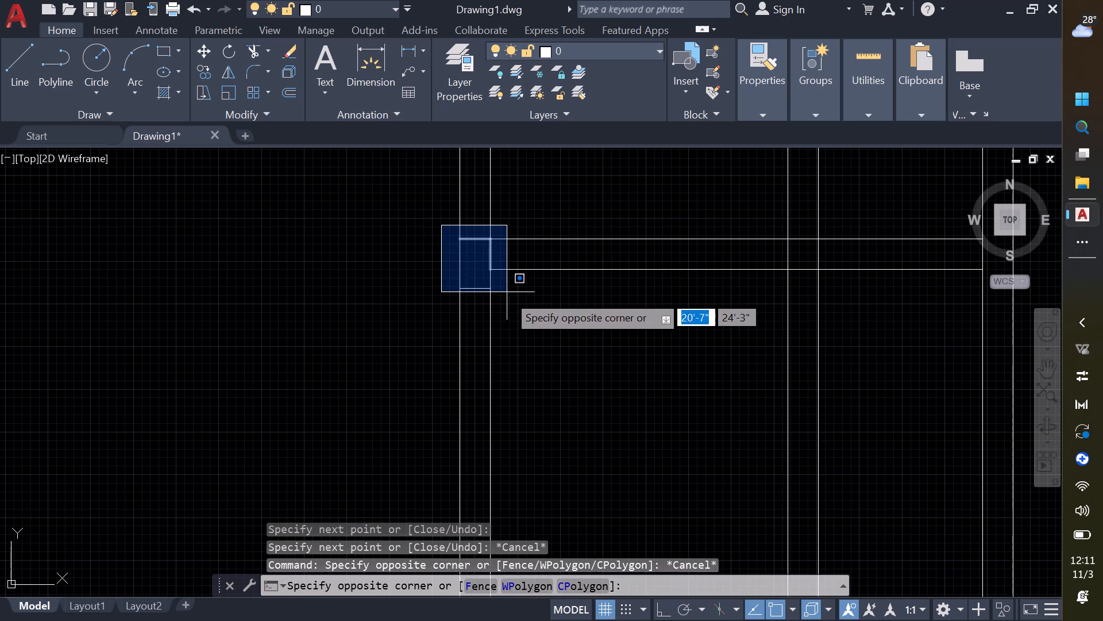
pyautogui.click(509, 296)
pyautogui.write('co')
pyautogui.press('space')
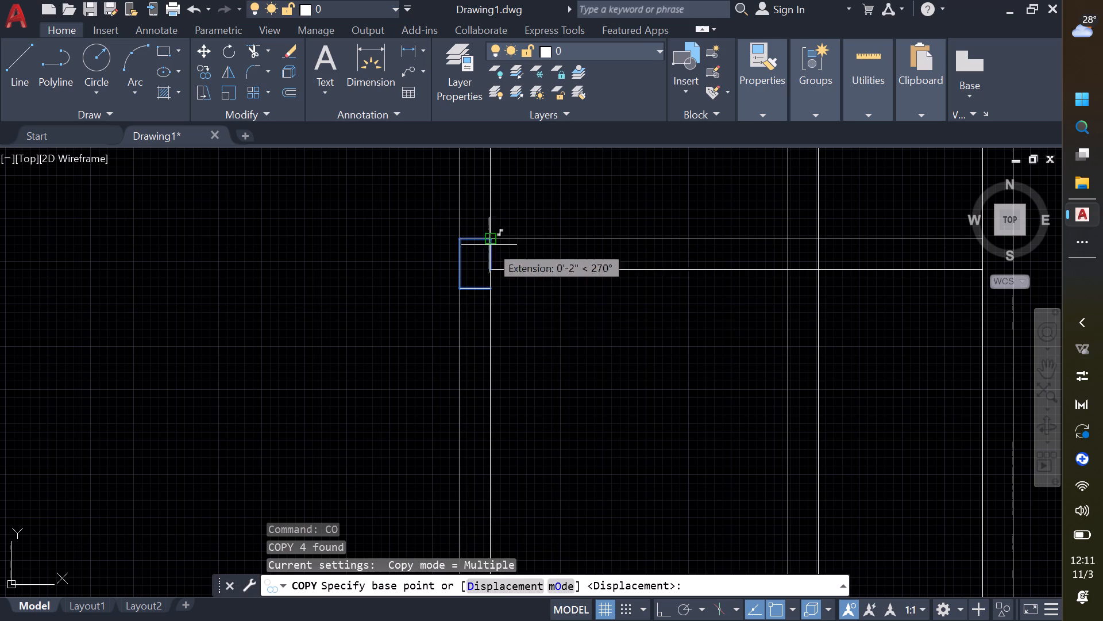
pyautogui.click(457, 242)
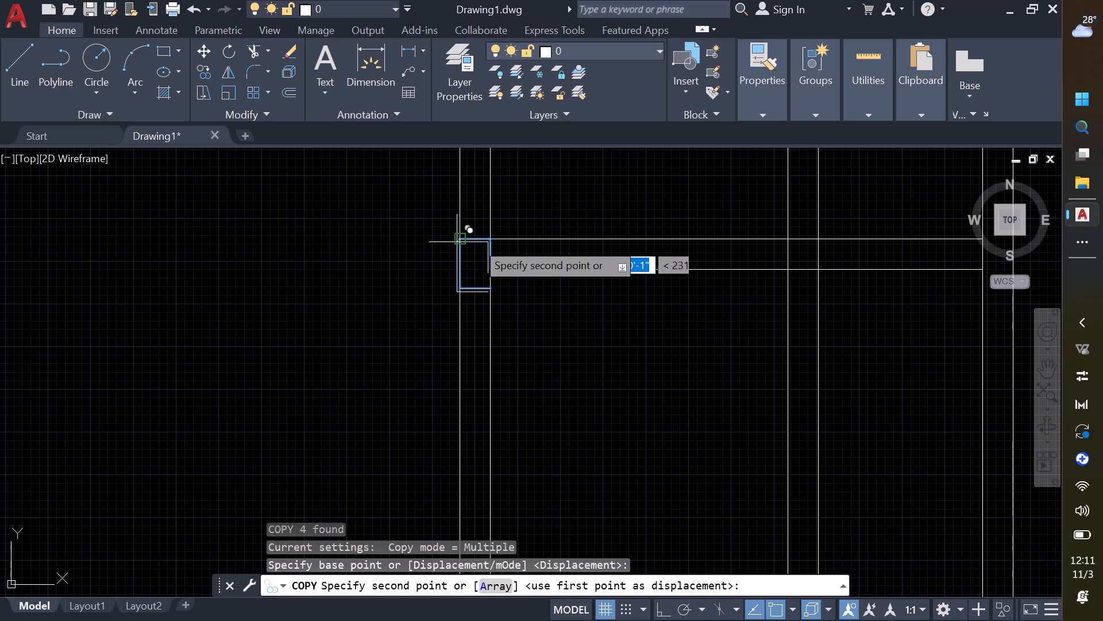
pyautogui.moveTo(749, 256); pyautogui.dragTo(418, 304, button='middle')
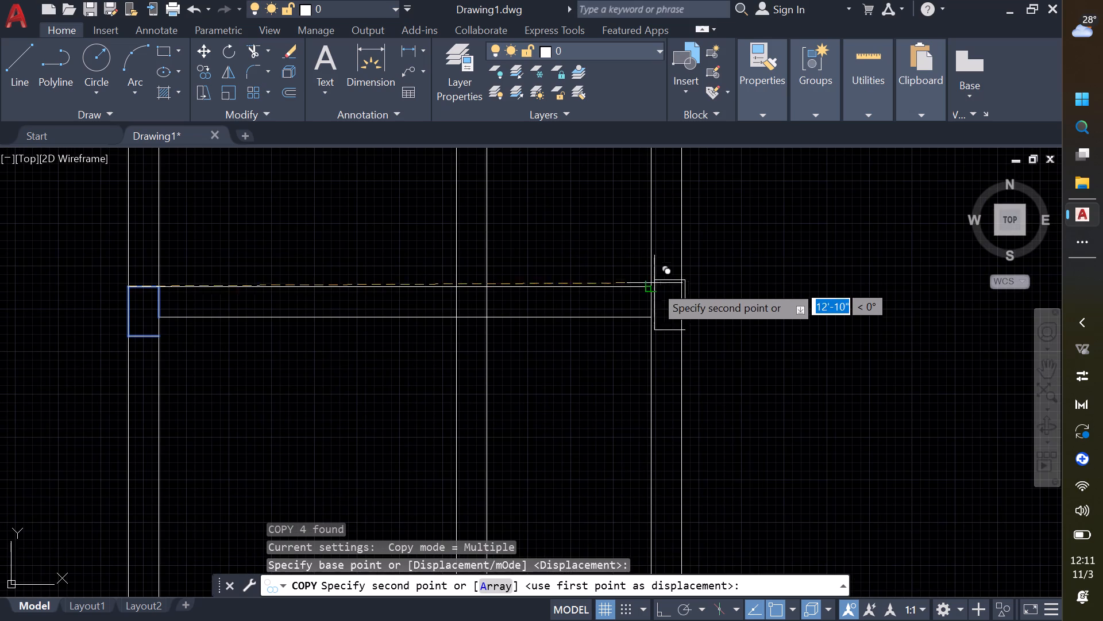
pyautogui.click(654, 289)
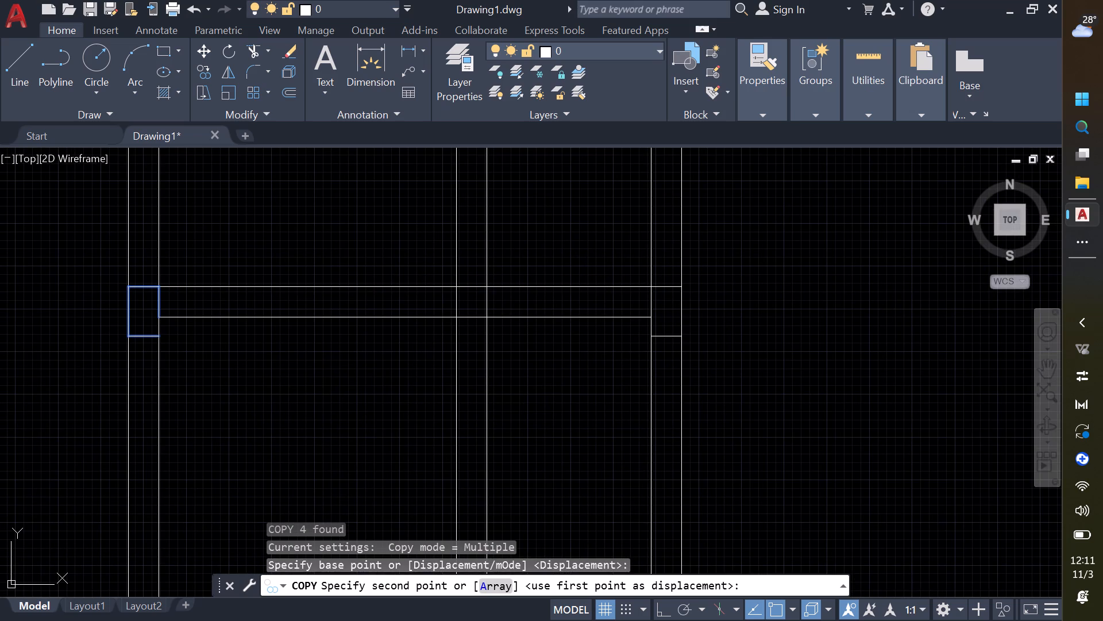
pyautogui.press('Escape')
# Copy the upper partition's left column outline to the left and right walls at the lower partition.
pyautogui.scroll(-2, 619, 413)
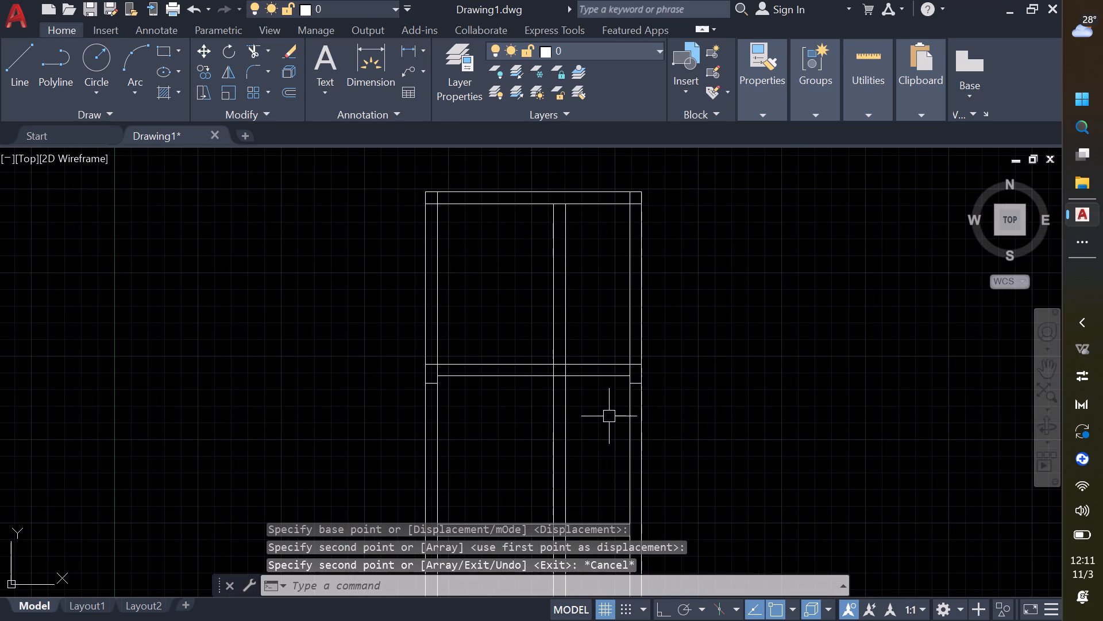
pyautogui.moveTo(600, 421); pyautogui.dragTo(616, 373, button='middle')
pyautogui.click(426, 313)
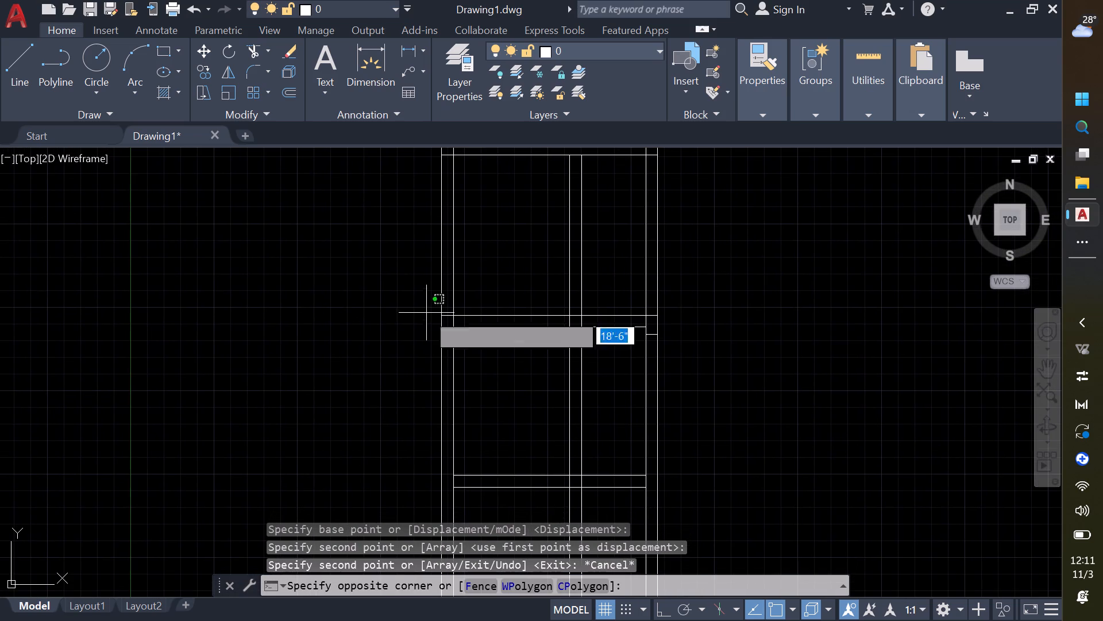
pyautogui.click(465, 344)
pyautogui.press('c')
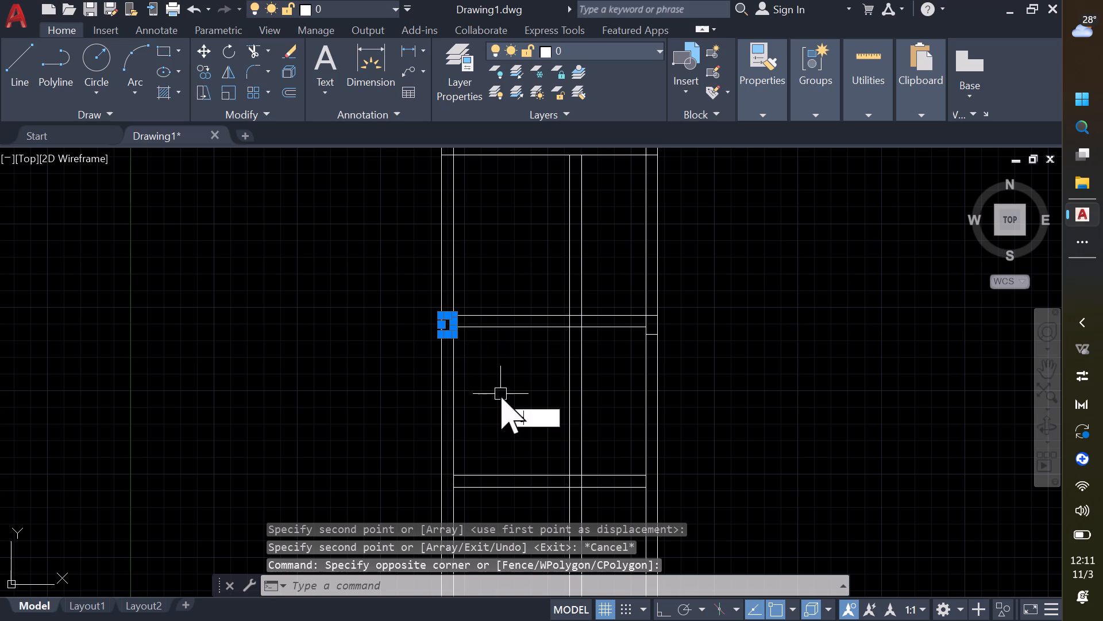
pyautogui.press('o')
pyautogui.press('space')
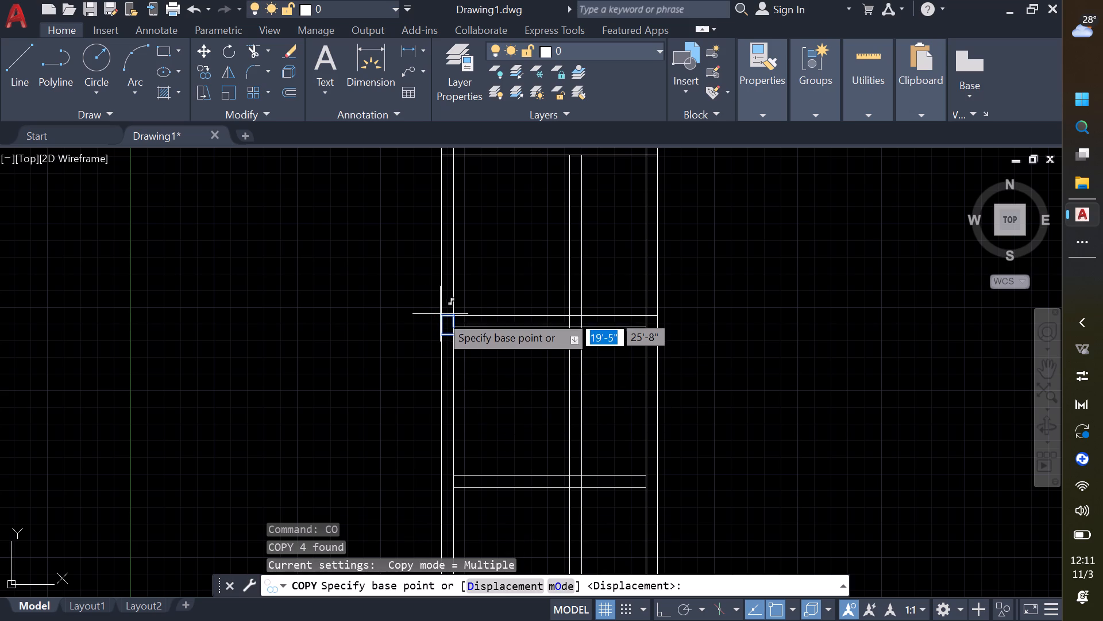
pyautogui.click(440, 316)
pyautogui.scroll(-1, 498, 386)
pyautogui.moveTo(499, 402); pyautogui.dragTo(516, 294, button='middle')
pyautogui.scroll(2, 499, 340)
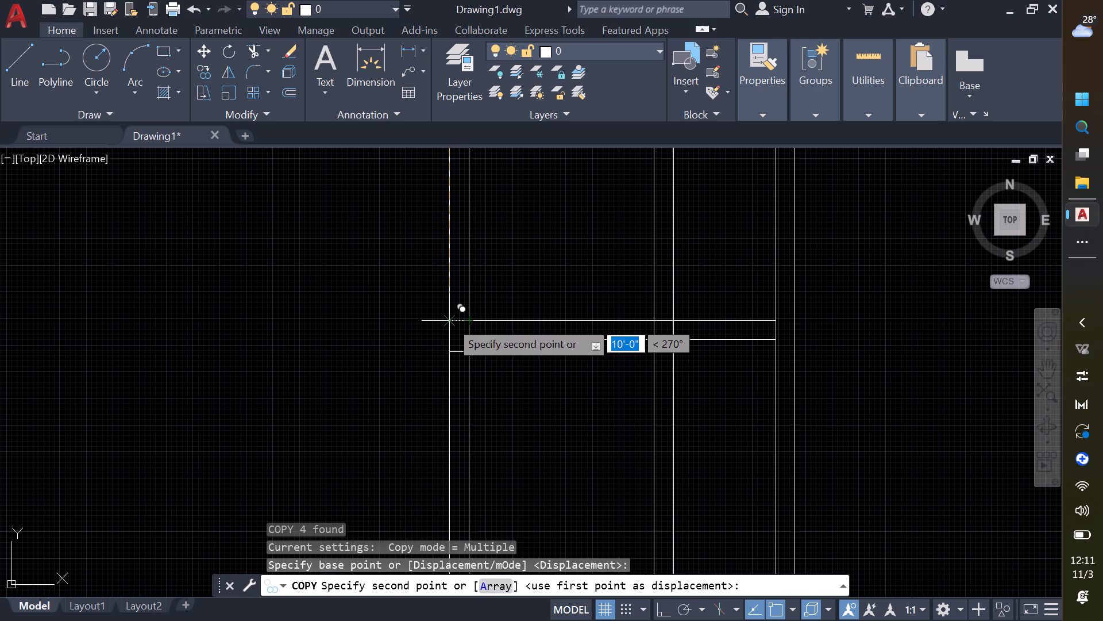
pyautogui.click(450, 321)
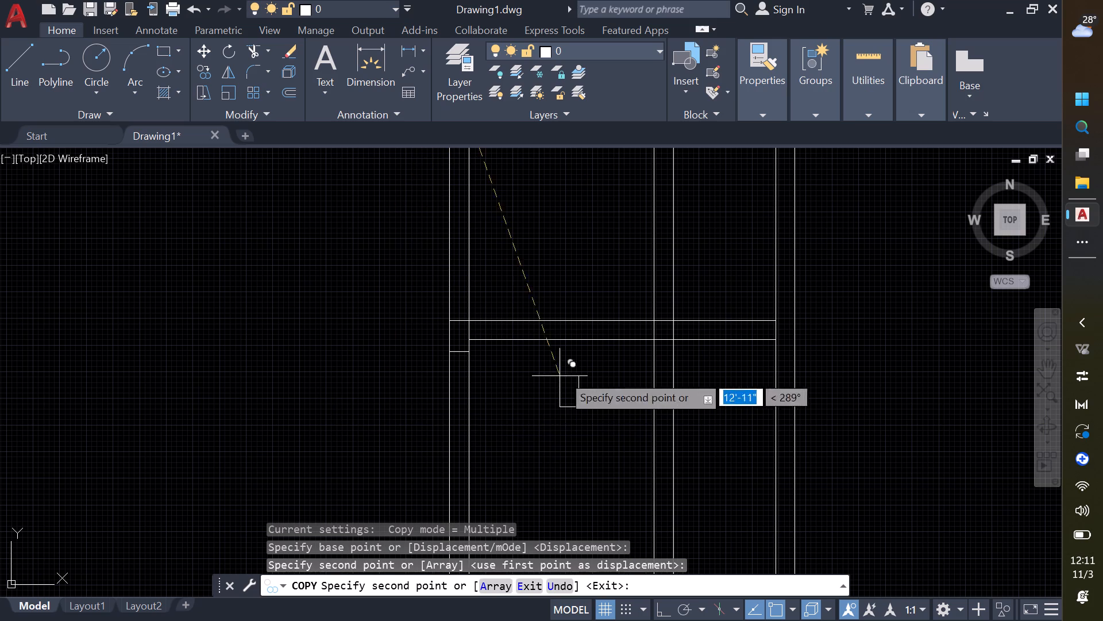
pyautogui.click(773, 323)
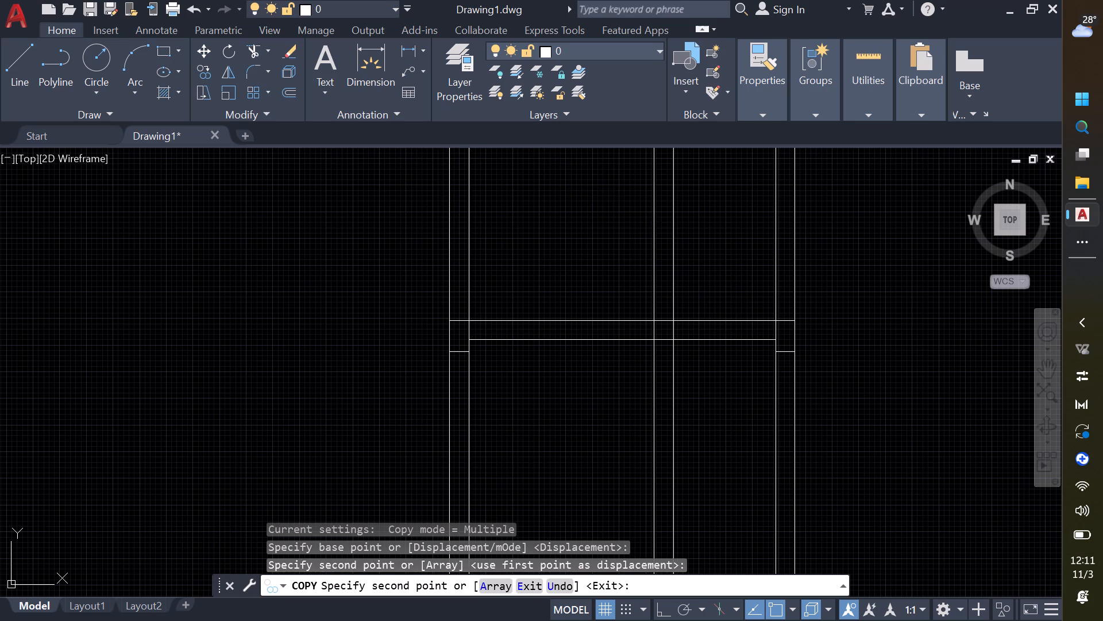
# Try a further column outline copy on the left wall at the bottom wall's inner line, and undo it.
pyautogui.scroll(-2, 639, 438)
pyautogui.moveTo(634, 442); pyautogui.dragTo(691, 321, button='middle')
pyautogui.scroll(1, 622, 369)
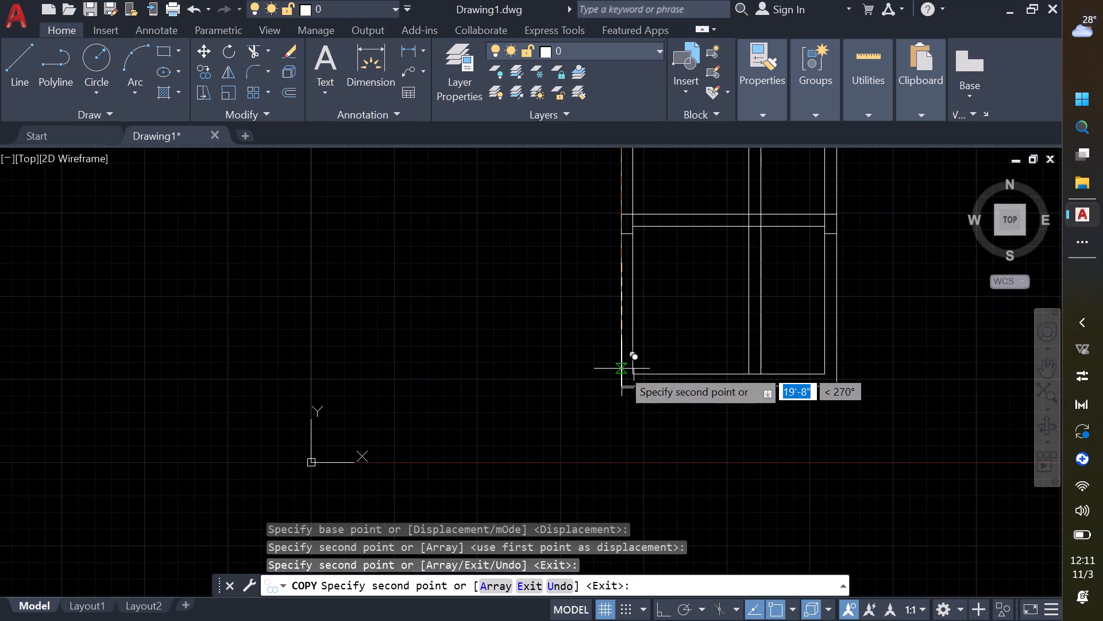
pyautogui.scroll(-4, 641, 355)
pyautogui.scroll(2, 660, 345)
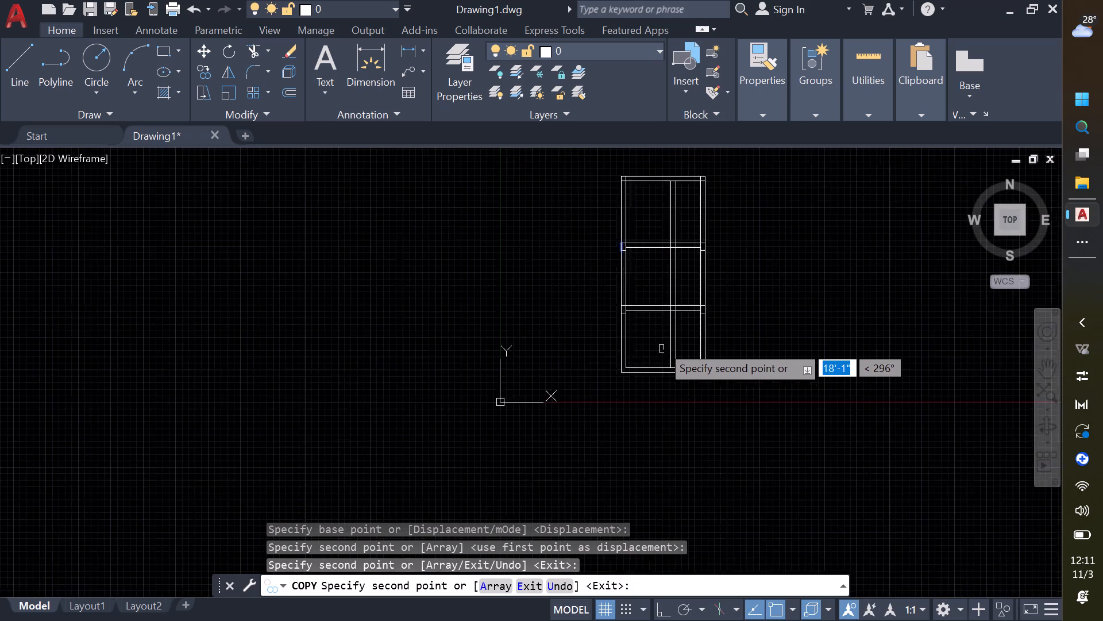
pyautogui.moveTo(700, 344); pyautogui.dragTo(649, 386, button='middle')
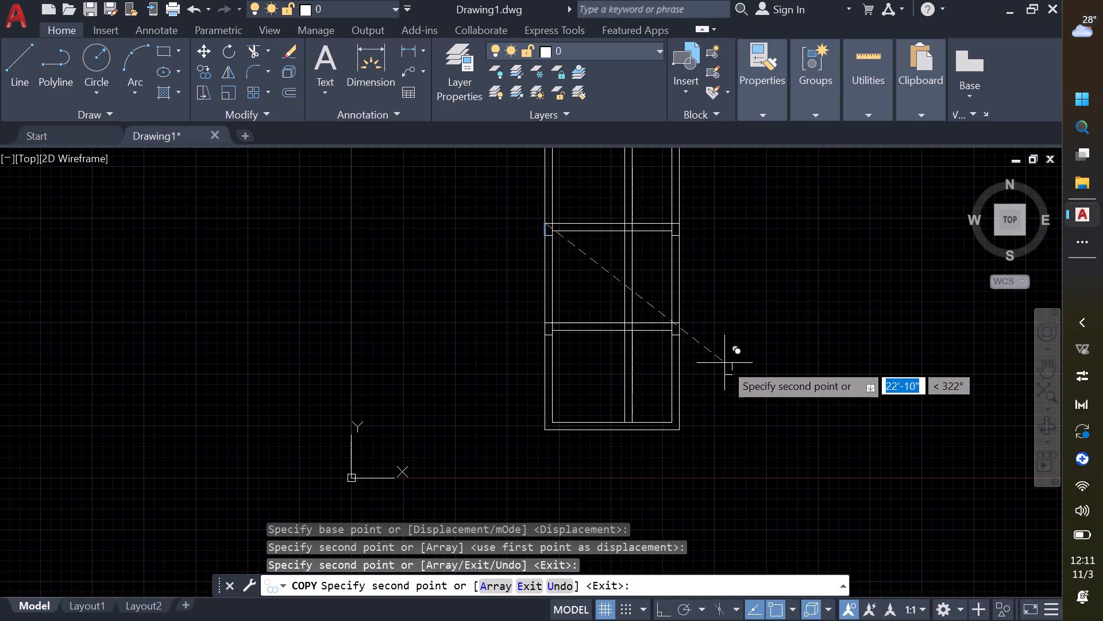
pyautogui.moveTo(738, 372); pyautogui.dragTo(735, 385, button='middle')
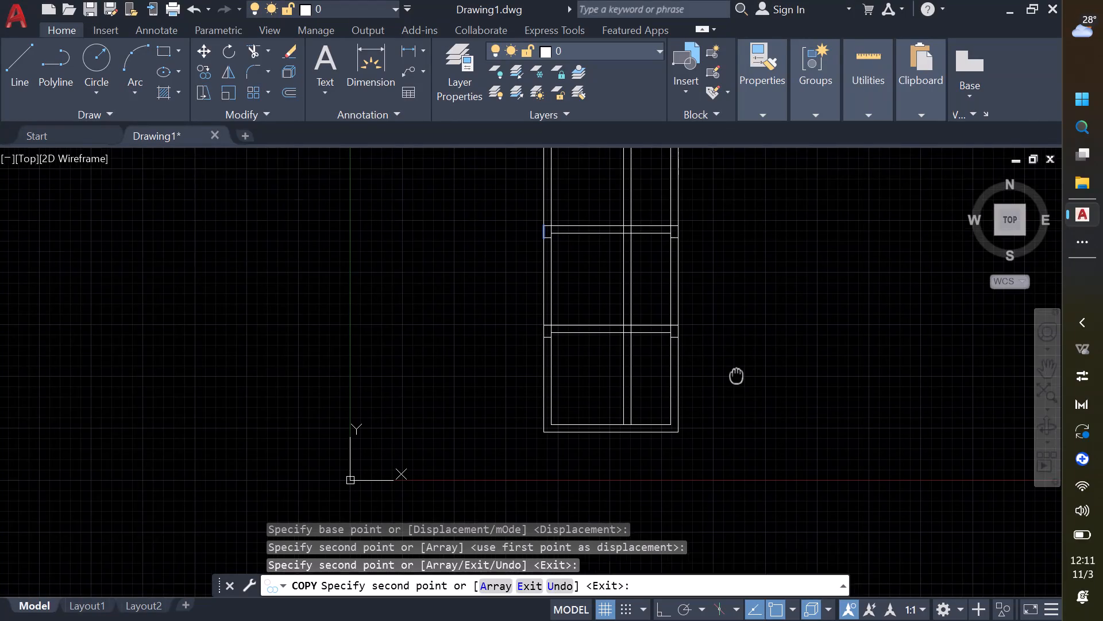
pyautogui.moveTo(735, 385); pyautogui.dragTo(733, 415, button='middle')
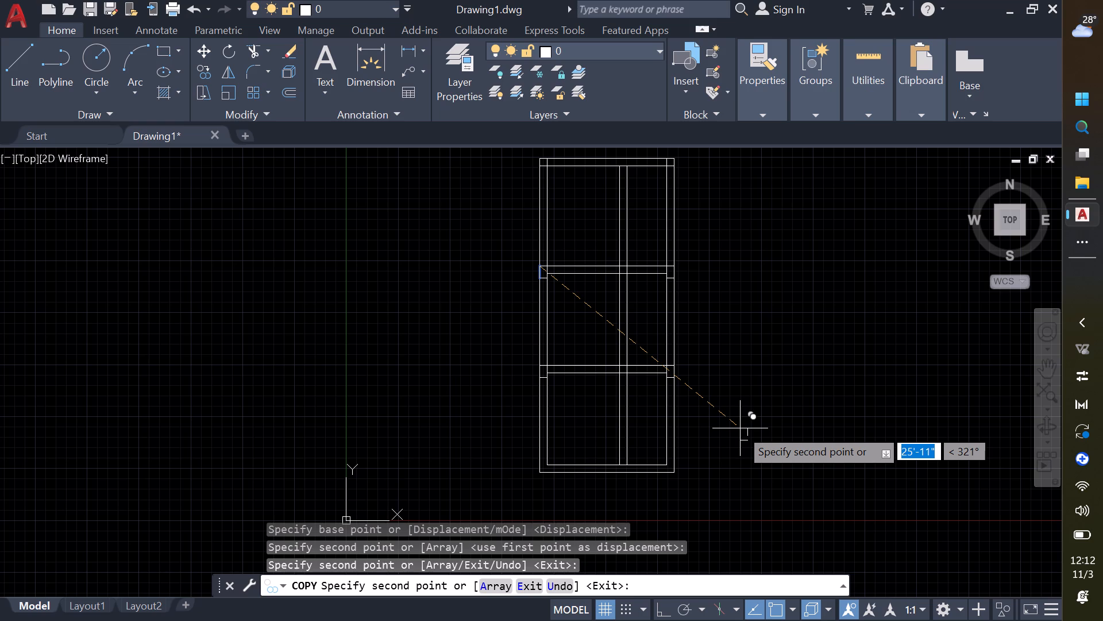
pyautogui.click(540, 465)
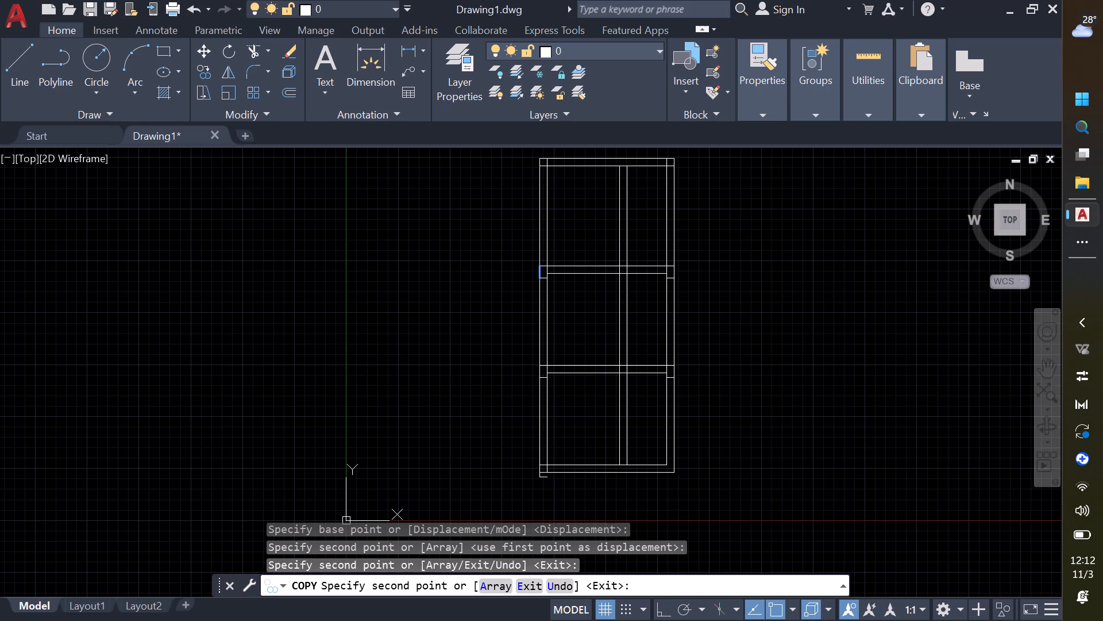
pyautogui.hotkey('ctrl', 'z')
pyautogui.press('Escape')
# Measure the plan's overall outer length along the right wall with a linear dimension, without placing it.
pyautogui.scroll(-1, 604, 416)
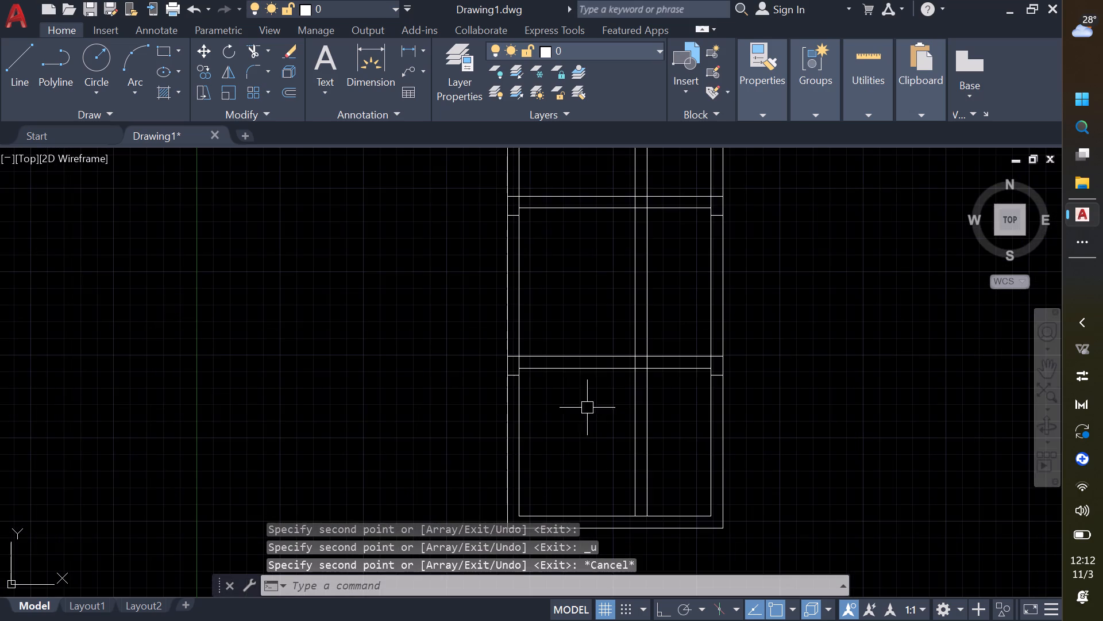
pyautogui.scroll(-1, 564, 344)
pyautogui.moveTo(566, 317); pyautogui.dragTo(574, 411, button='middle')
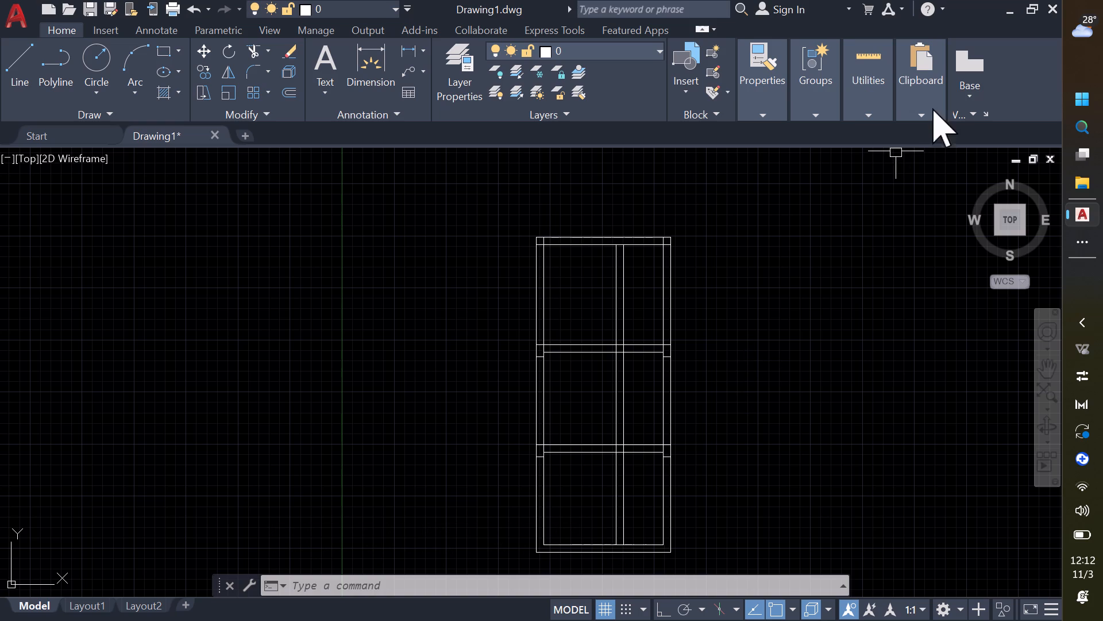
pyautogui.press('d')
pyautogui.press('i')
pyautogui.press('m')
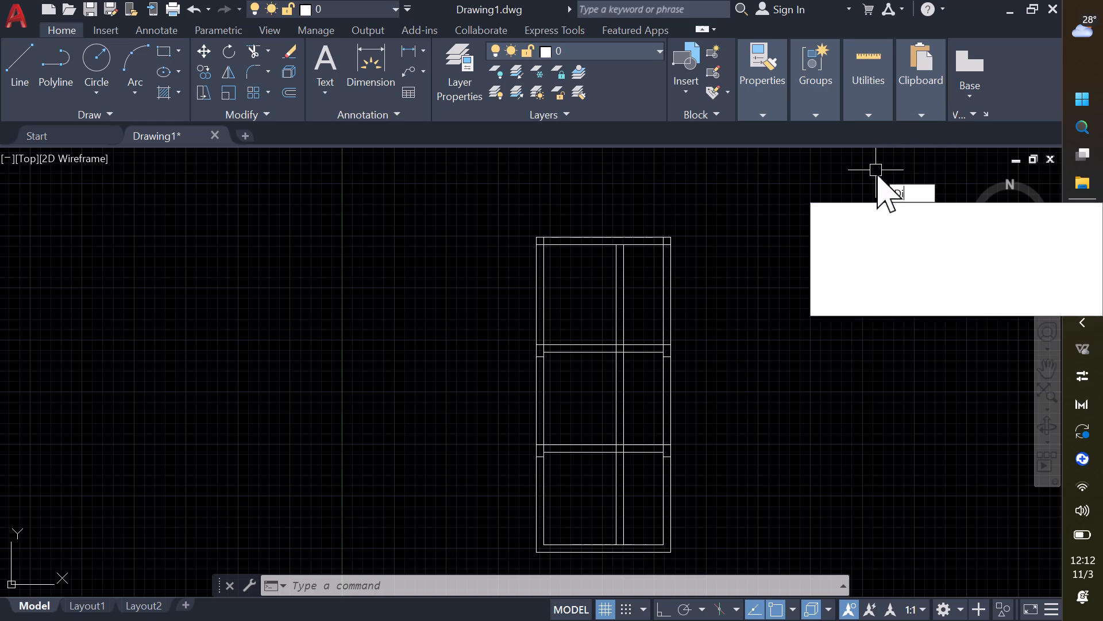
pyautogui.write('l')
pyautogui.press('space')
pyautogui.click(673, 232)
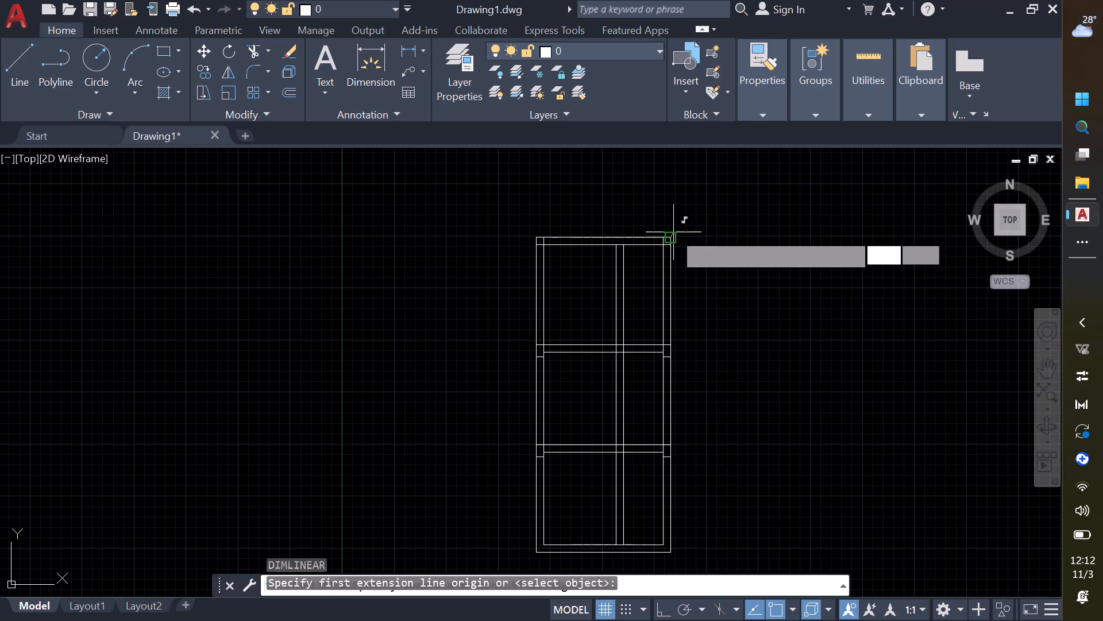
pyautogui.click(674, 555)
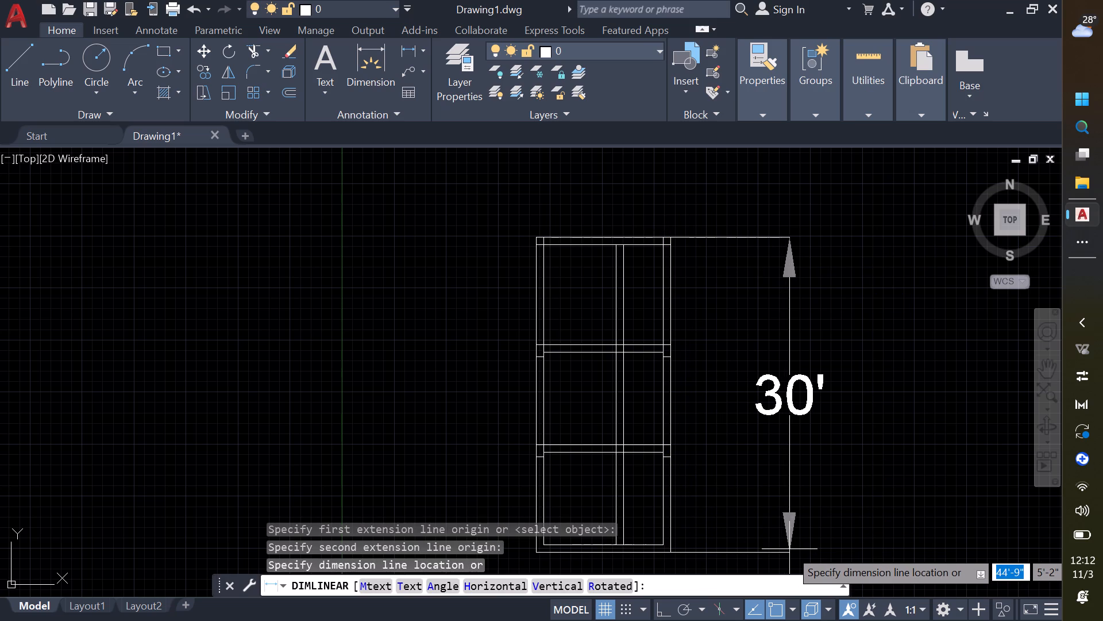
pyautogui.press('Escape')
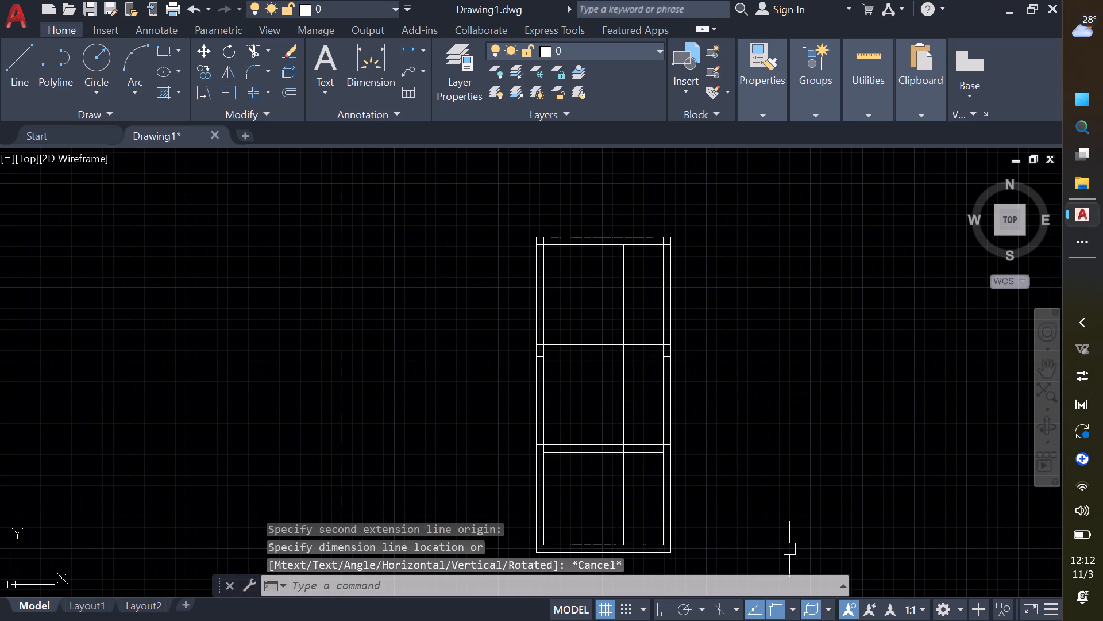
# Offset the top wall's inner line about 6'-4" down into the top room, and offset the new line one wall thickness further down.
pyautogui.write('o')
pyautogui.press('space')
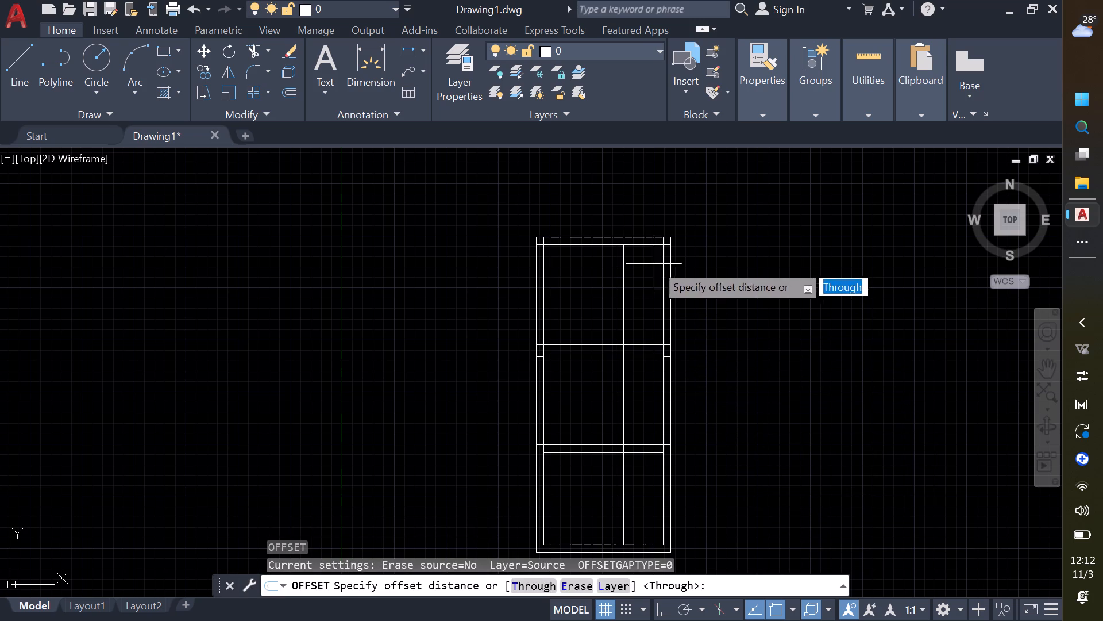
pyautogui.press('space')
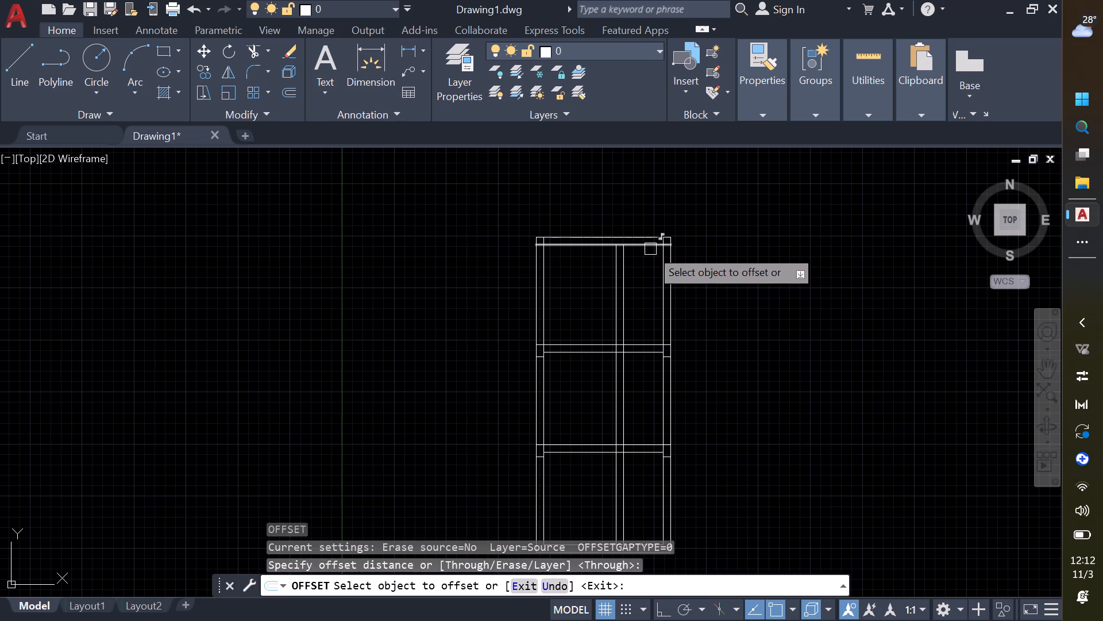
pyautogui.click(650, 249)
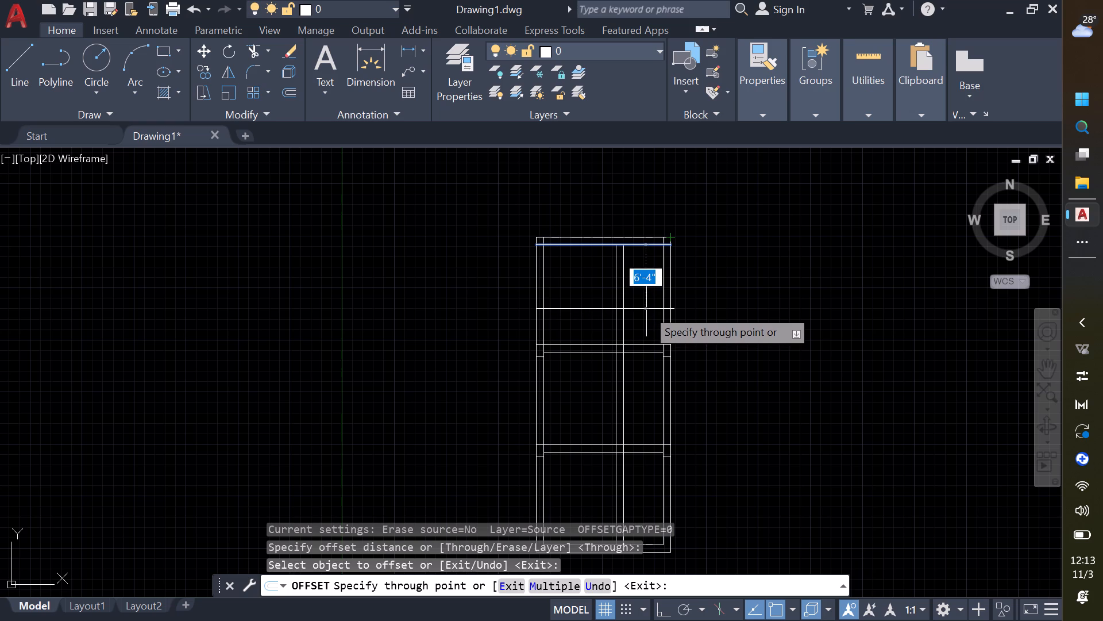
pyautogui.click(646, 309)
pyautogui.click(646, 309)
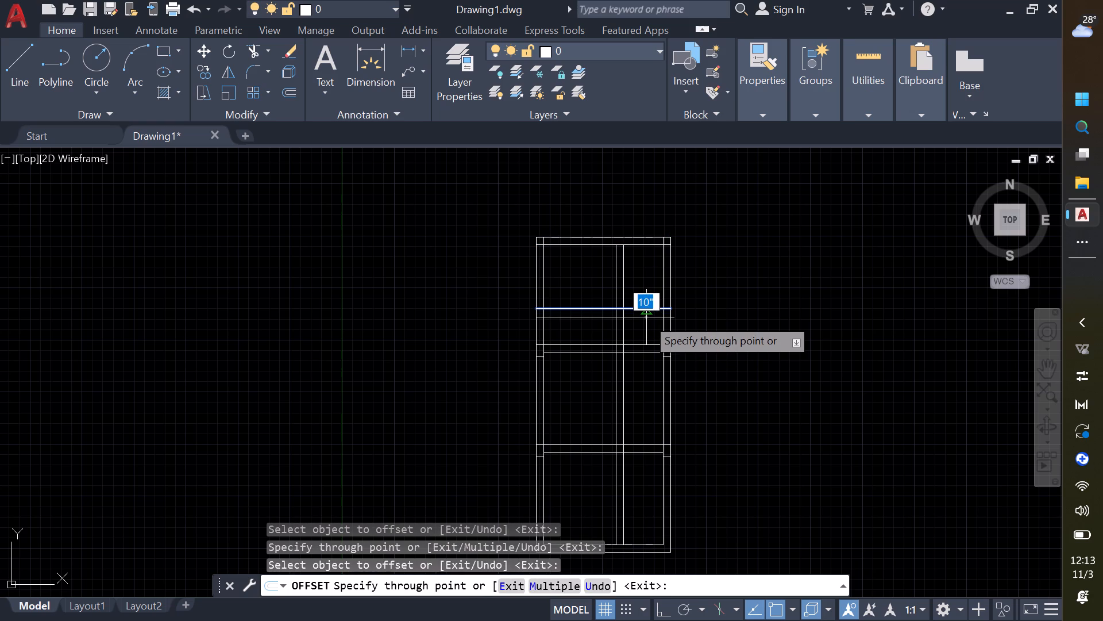
pyautogui.scroll(2, 646, 317)
pyautogui.click(645, 313)
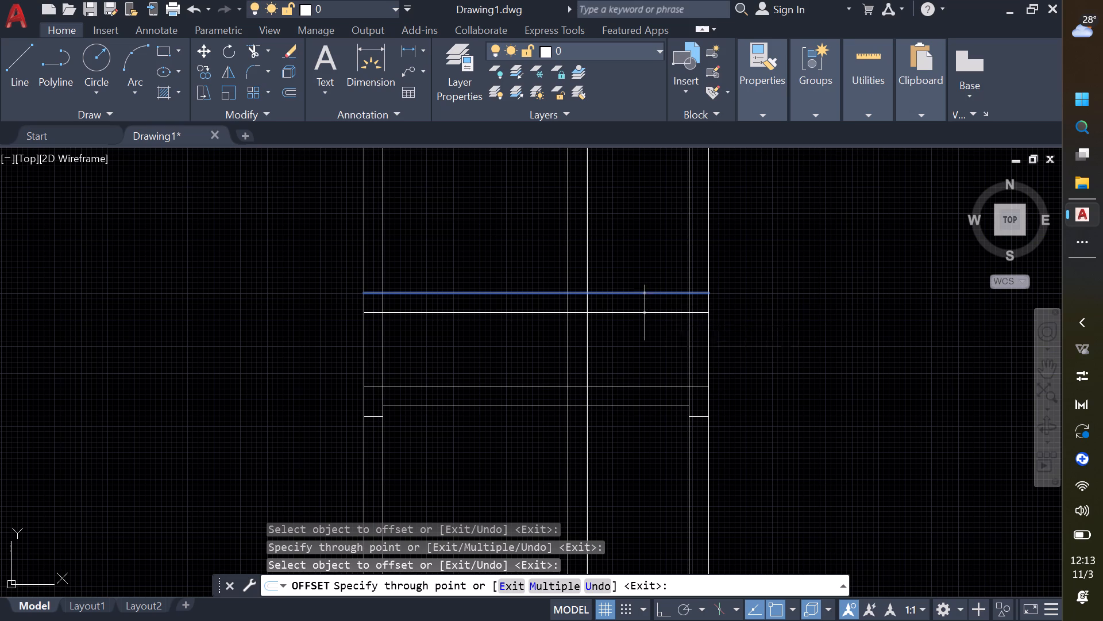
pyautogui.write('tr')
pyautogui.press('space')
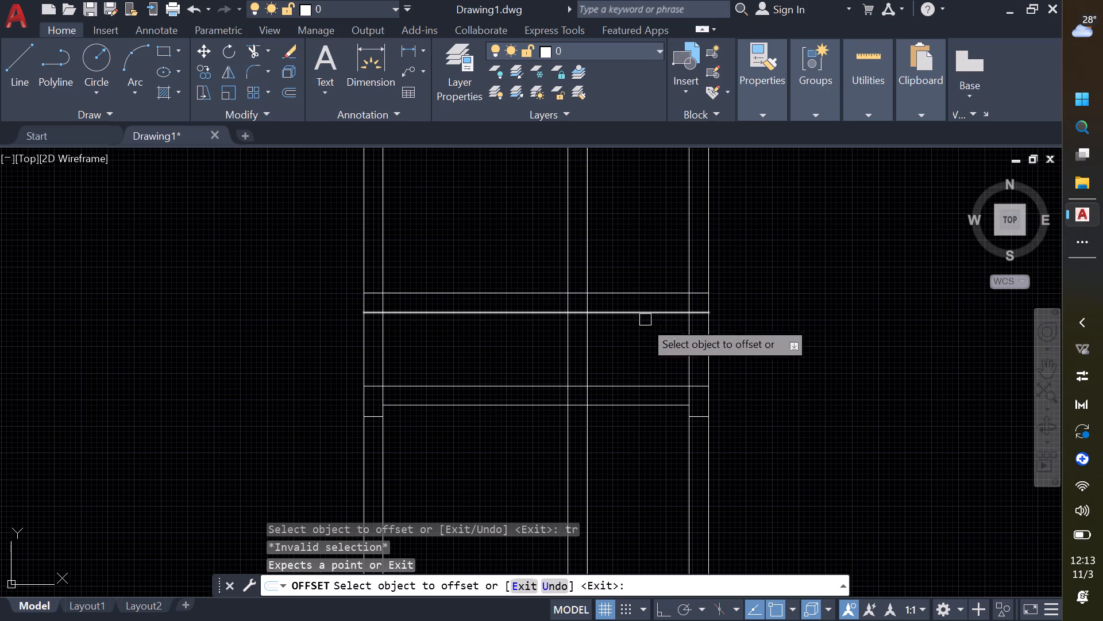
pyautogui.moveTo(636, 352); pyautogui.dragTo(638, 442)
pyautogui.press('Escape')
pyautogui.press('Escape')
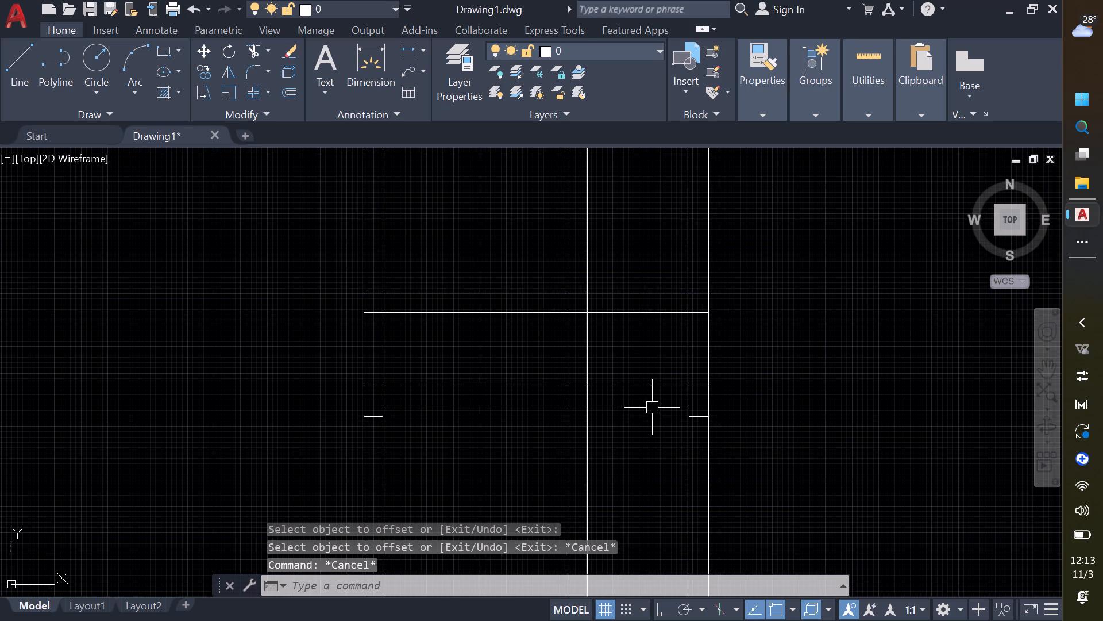
# Trim away the old upper partition's lines between the side walls, including the piece inside the vertical partition.
pyautogui.press('t')
pyautogui.press('r')
pyautogui.press('space')
pyautogui.moveTo(649, 358); pyautogui.dragTo(628, 478)
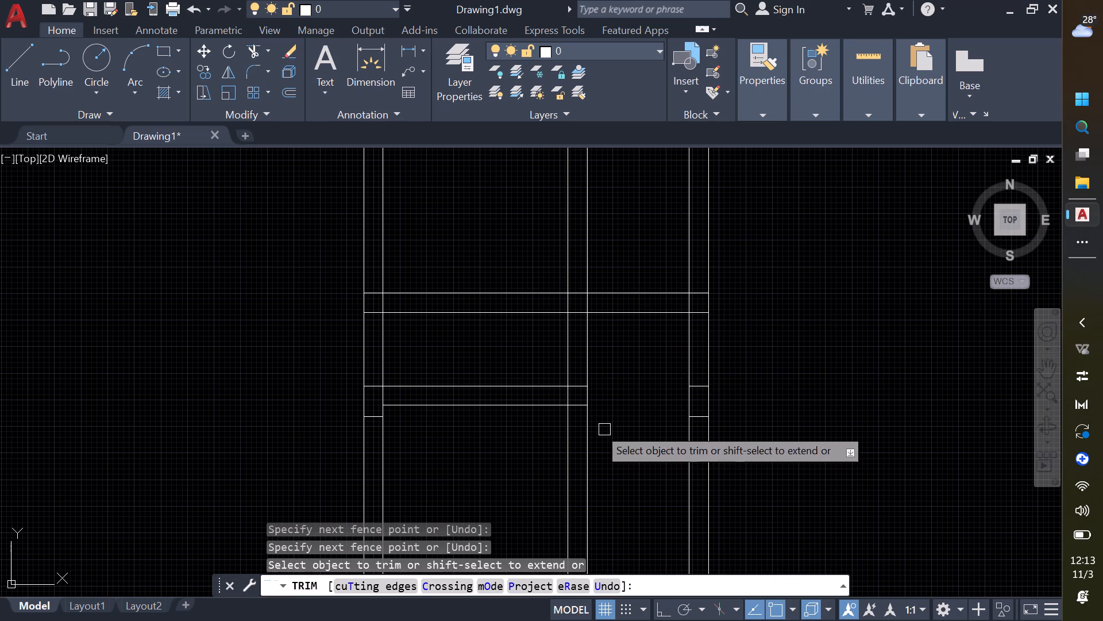
pyautogui.moveTo(504, 363); pyautogui.dragTo(506, 451)
pyautogui.scroll(2, 565, 409)
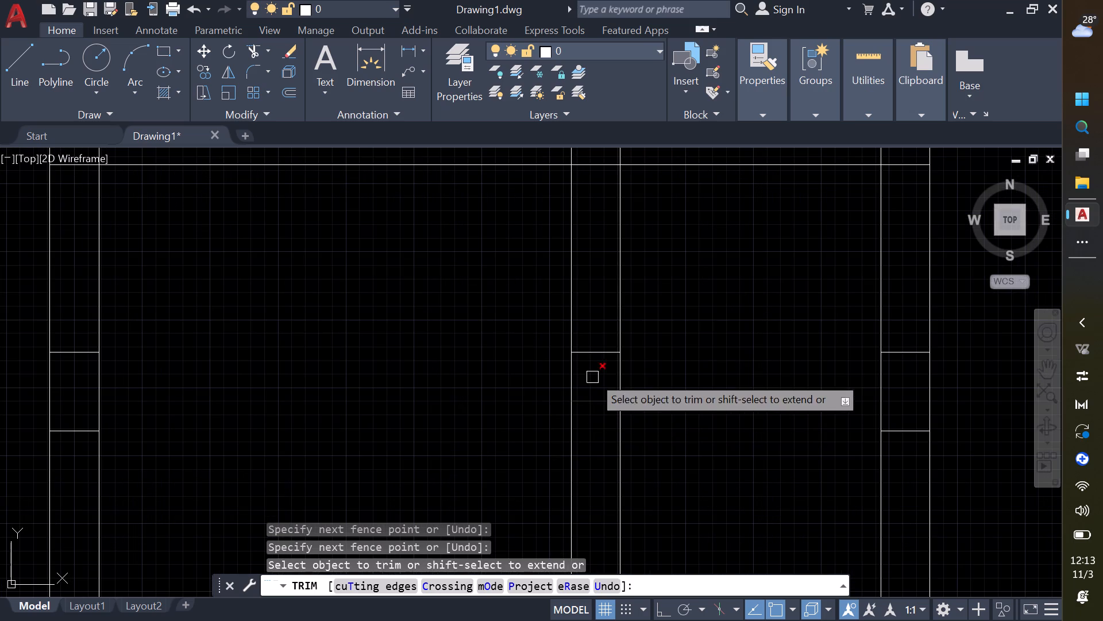
pyautogui.moveTo(599, 330); pyautogui.dragTo(577, 444)
# Trim the leftover column lines inside the left and right walls at the removed upper partition.
pyautogui.scroll(-2, 365, 403)
pyautogui.moveTo(364, 403); pyautogui.dragTo(499, 418, button='middle')
pyautogui.scroll(1, 502, 418)
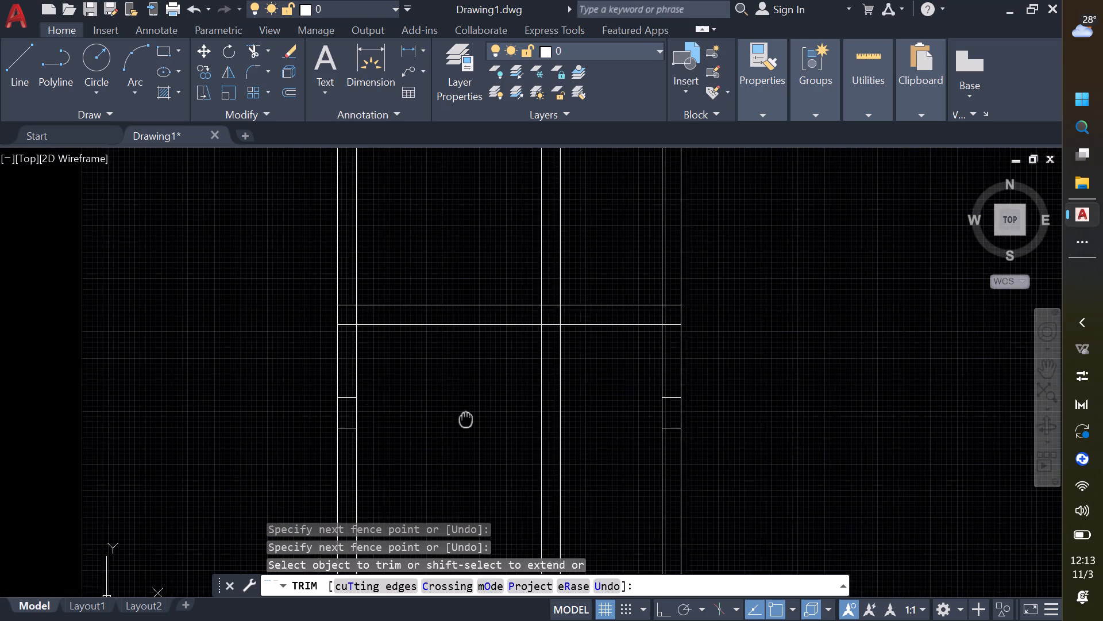
pyautogui.moveTo(499, 418); pyautogui.dragTo(538, 418, button='middle')
pyautogui.scroll(2, 343, 378)
pyautogui.moveTo(309, 394); pyautogui.dragTo(376, 243, button='middle')
pyautogui.scroll(-2, 376, 246)
pyautogui.moveTo(383, 236); pyautogui.dragTo(383, 237)
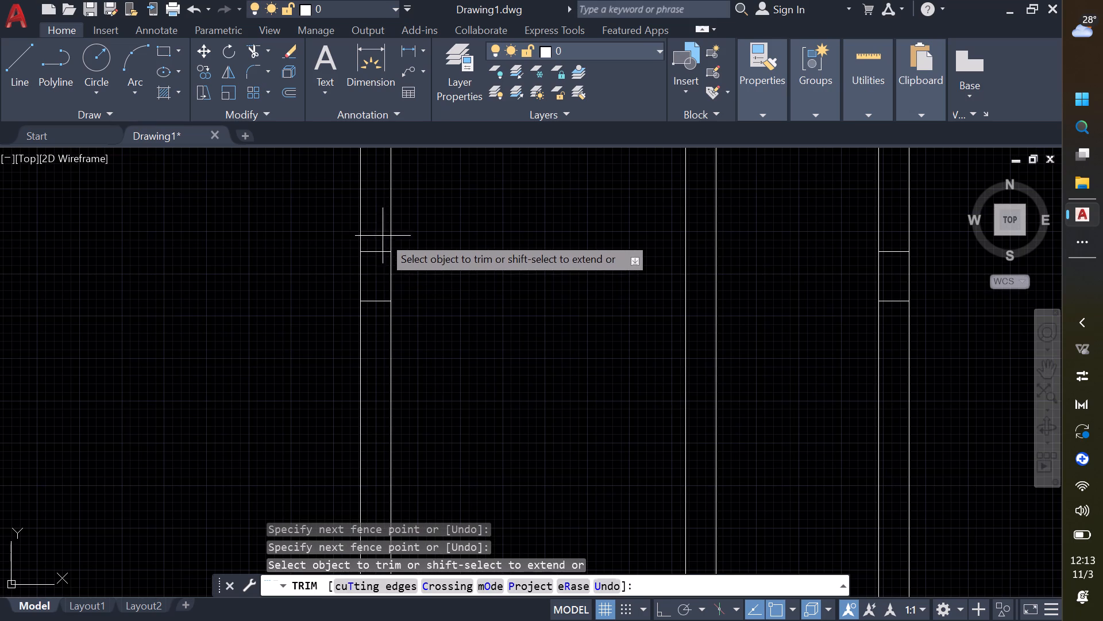
pyautogui.moveTo(383, 237); pyautogui.dragTo(376, 338)
pyautogui.scroll(1, 886, 273)
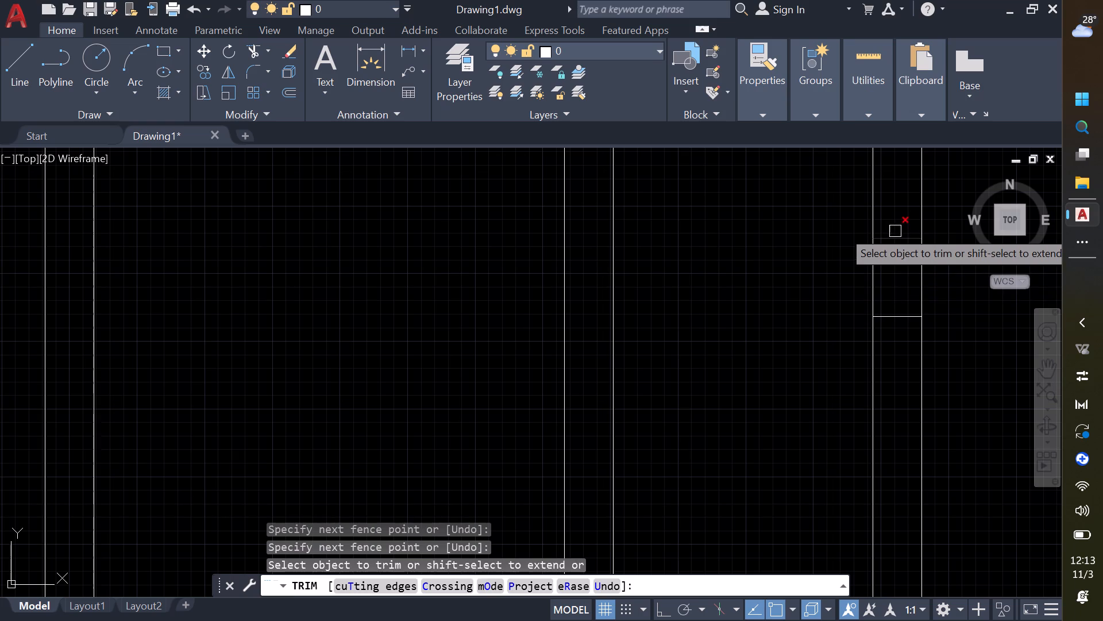
pyautogui.moveTo(895, 214); pyautogui.dragTo(877, 385)
# Trim away the side wall and vertical partition lines between the top wall and the new horizontal wall below it.
pyautogui.scroll(-3, 665, 364)
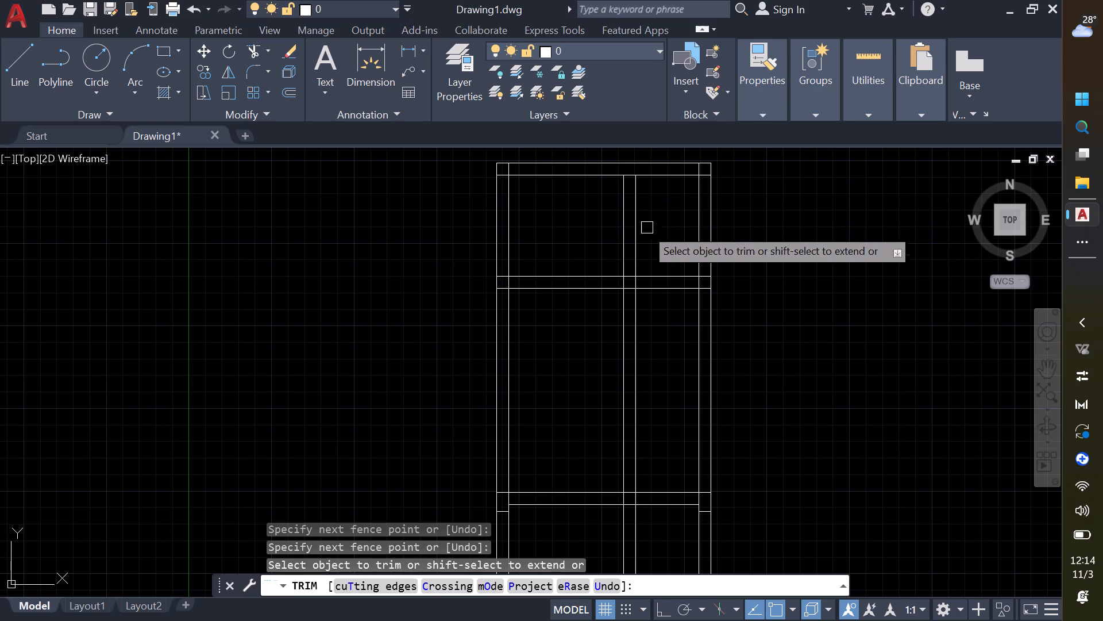
pyautogui.moveTo(419, 218); pyautogui.dragTo(877, 230)
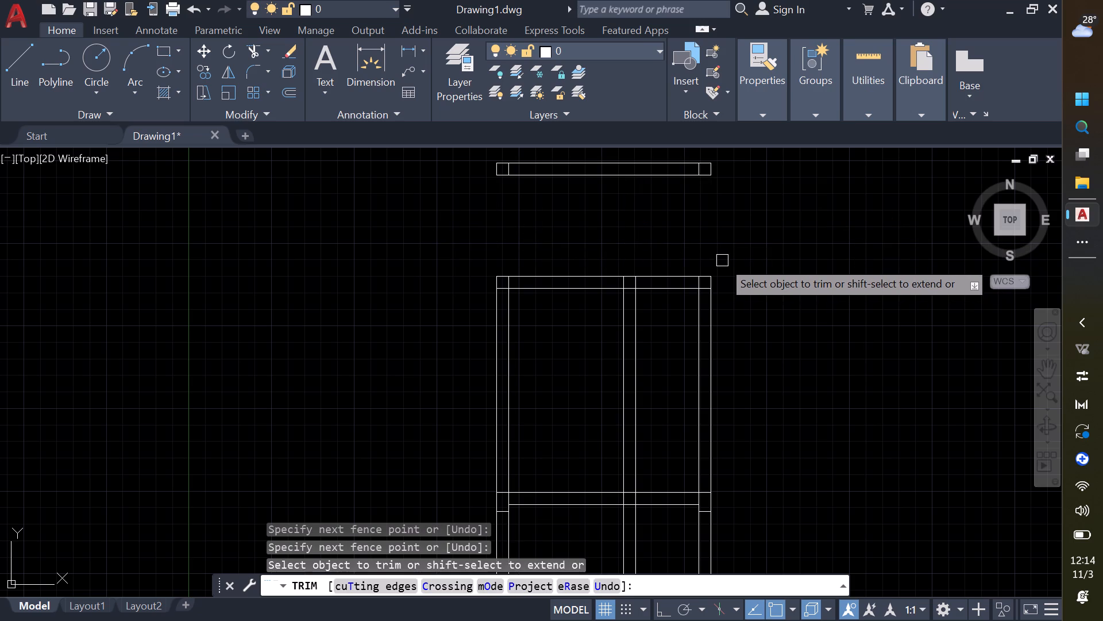
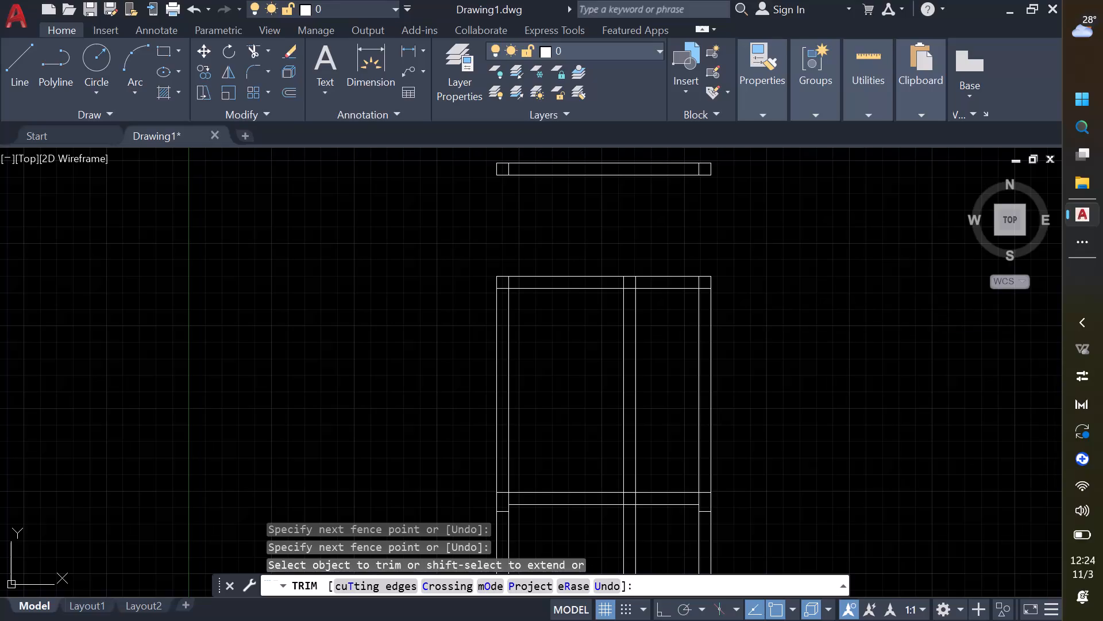
# Trim away the detached remains of the old top wall above the plan, including both corner squares.
pyautogui.write('tr')
pyautogui.press('space')
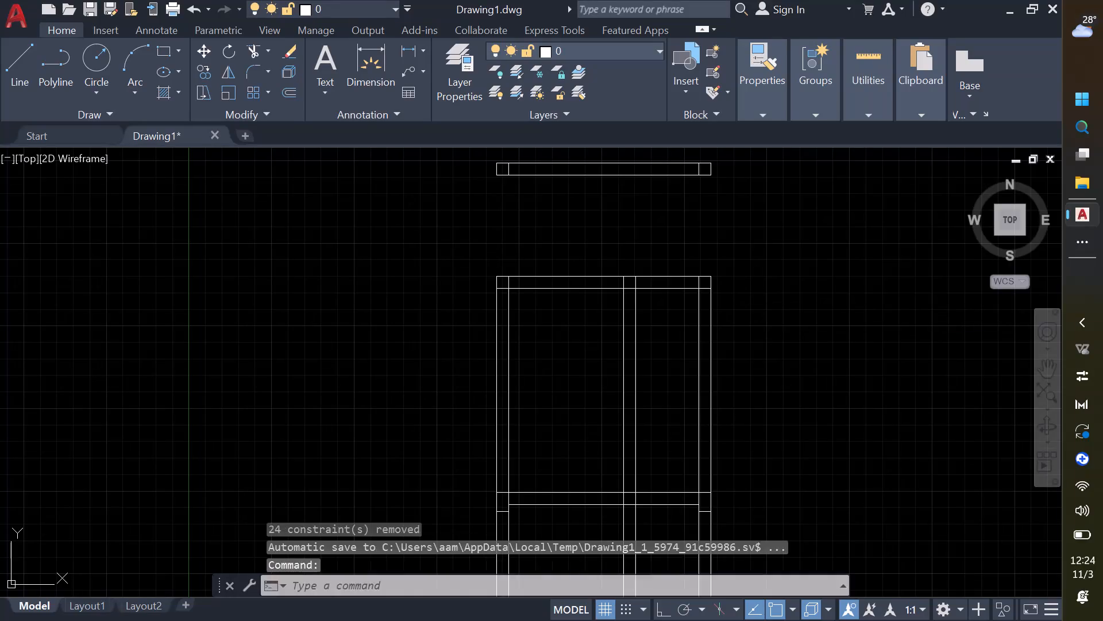
pyautogui.moveTo(724, 191); pyautogui.dragTo(499, 163)
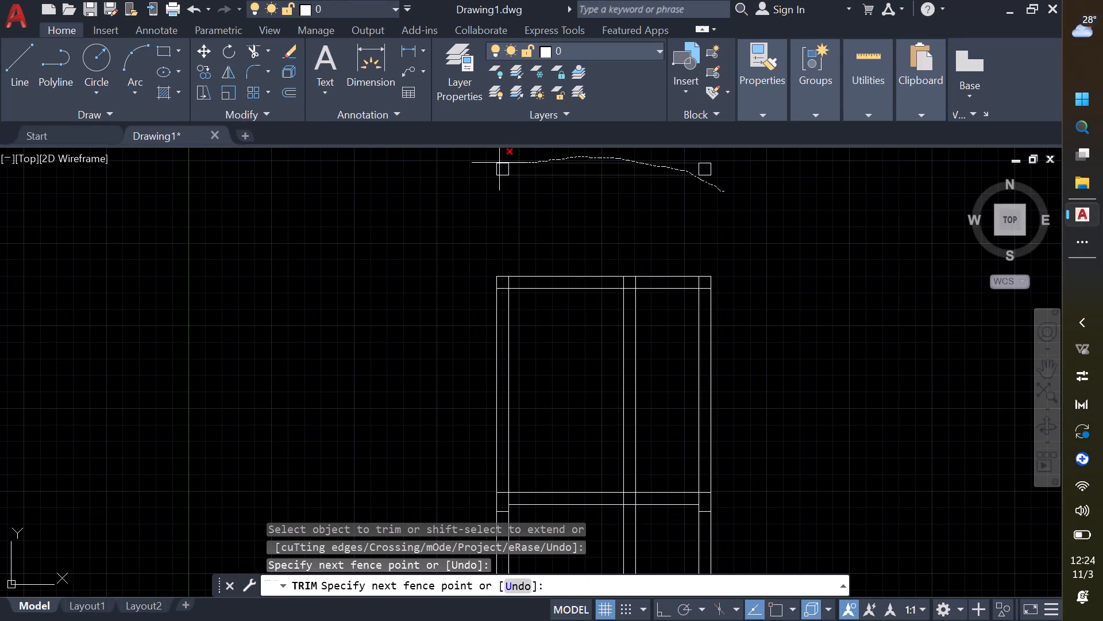
pyautogui.moveTo(499, 163); pyautogui.dragTo(507, 179)
pyautogui.moveTo(507, 179); pyautogui.dragTo(496, 187)
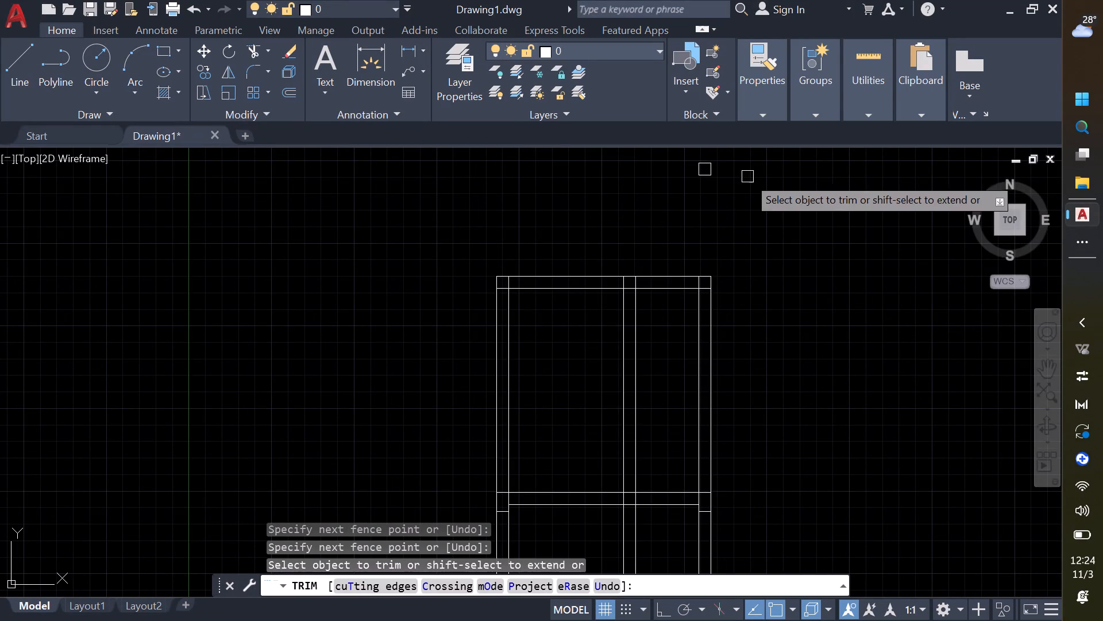
pyautogui.scroll(2, 723, 182)
pyautogui.moveTo(722, 180); pyautogui.dragTo(695, 298, button='middle')
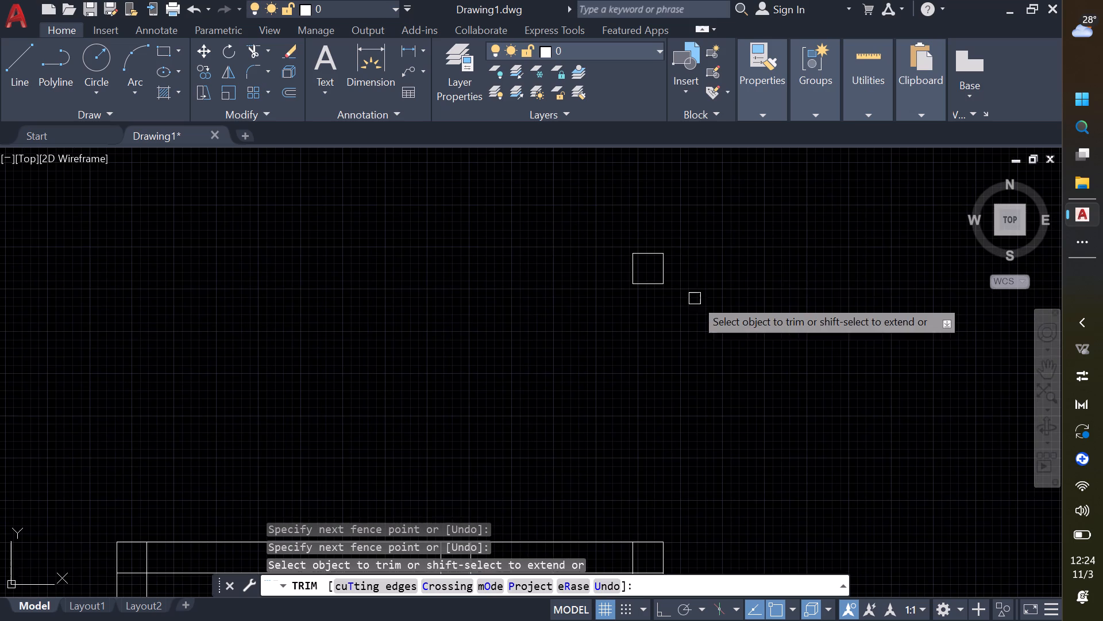
pyautogui.moveTo(688, 268); pyautogui.dragTo(606, 274)
pyautogui.moveTo(636, 223); pyautogui.dragTo(642, 324)
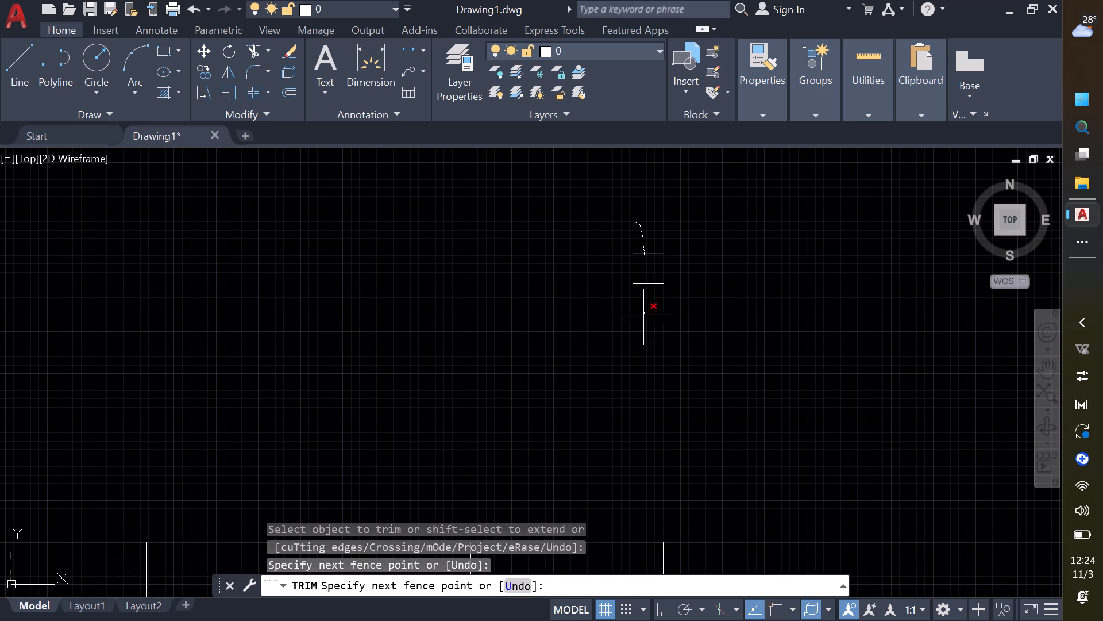
pyautogui.moveTo(642, 324); pyautogui.dragTo(641, 337)
pyautogui.scroll(-2, 662, 413)
pyautogui.moveTo(568, 447); pyautogui.dragTo(671, 270, button='middle')
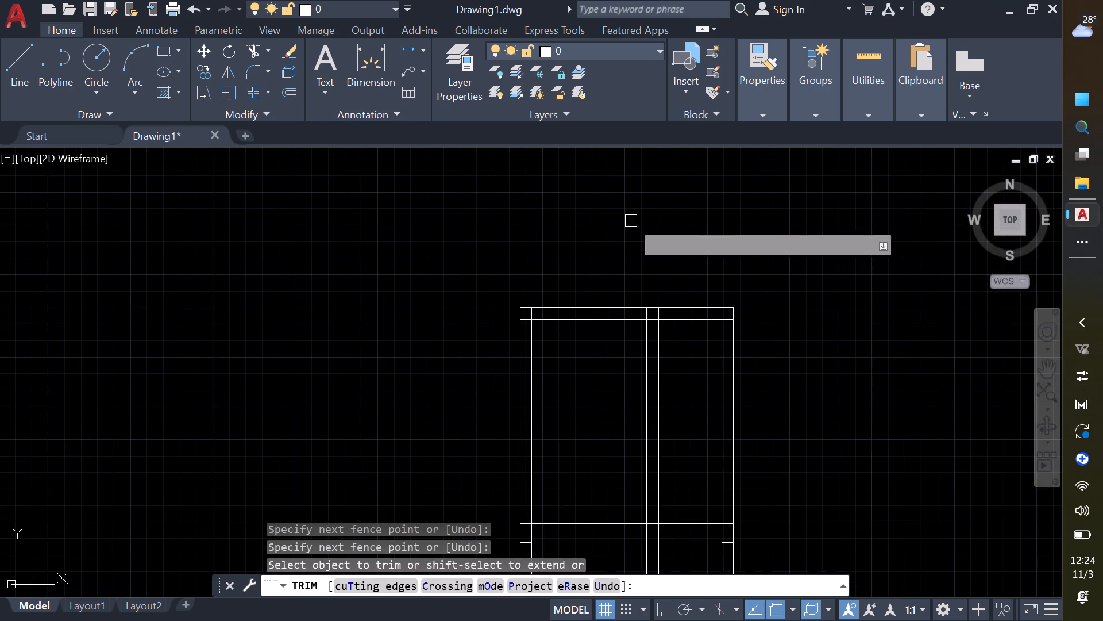
pyautogui.moveTo(815, 425); pyautogui.dragTo(715, 257, button='middle')
pyautogui.moveTo(715, 260); pyautogui.dragTo(720, 306, button='middle')
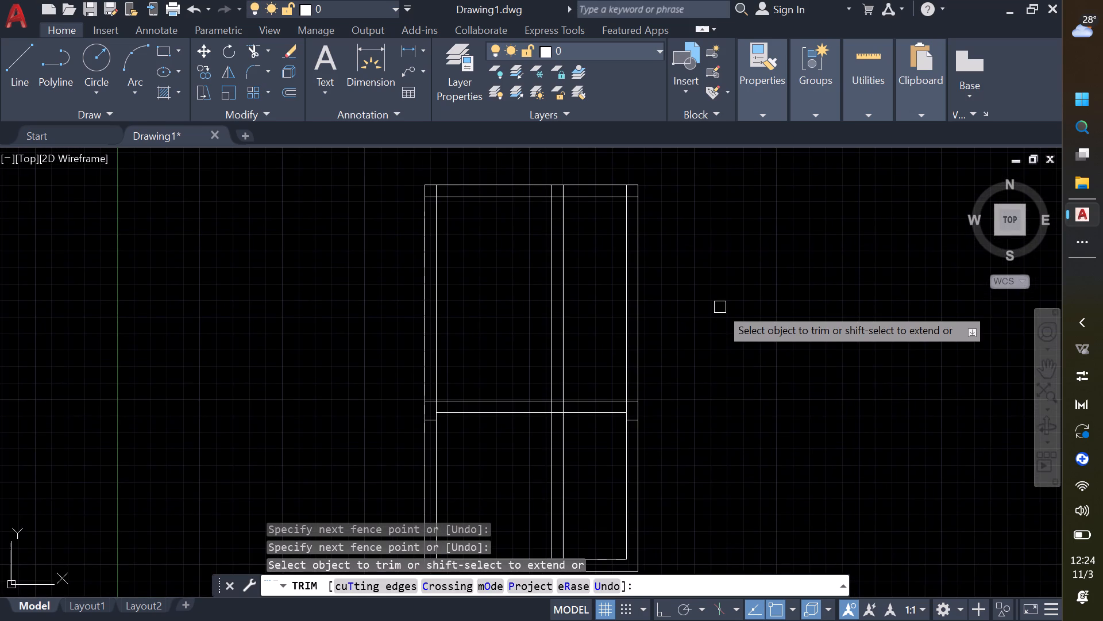
pyautogui.scroll(-1, 720, 318)
pyautogui.press('Escape')
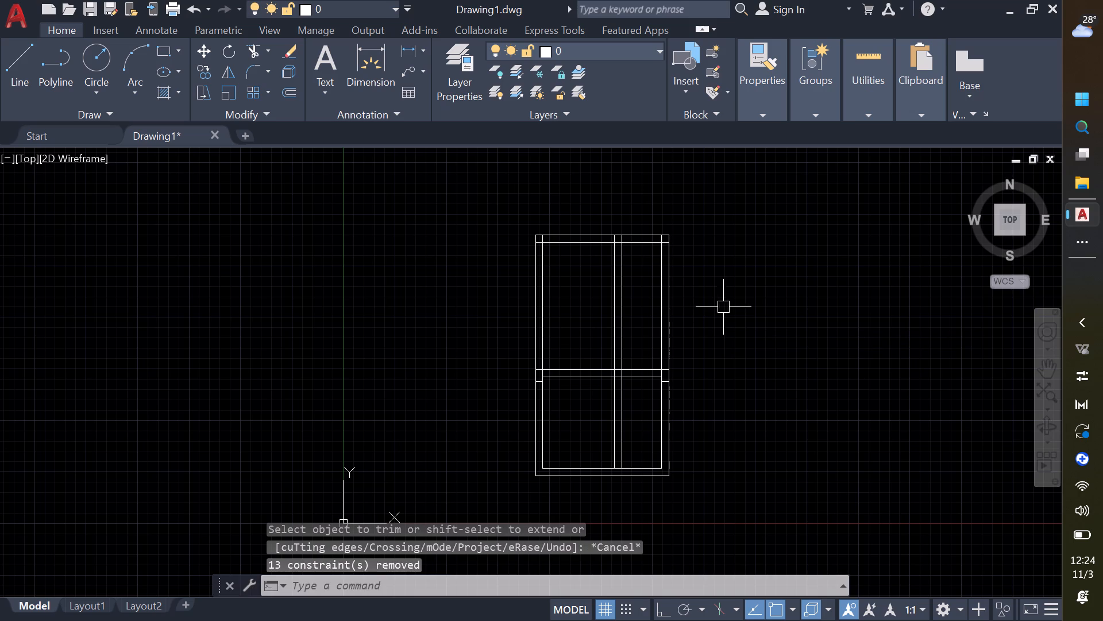
# Copy the column in the left wall at the lower horizontal partition up to the plan's outer top-left corner.
pyautogui.scroll(3, 533, 367)
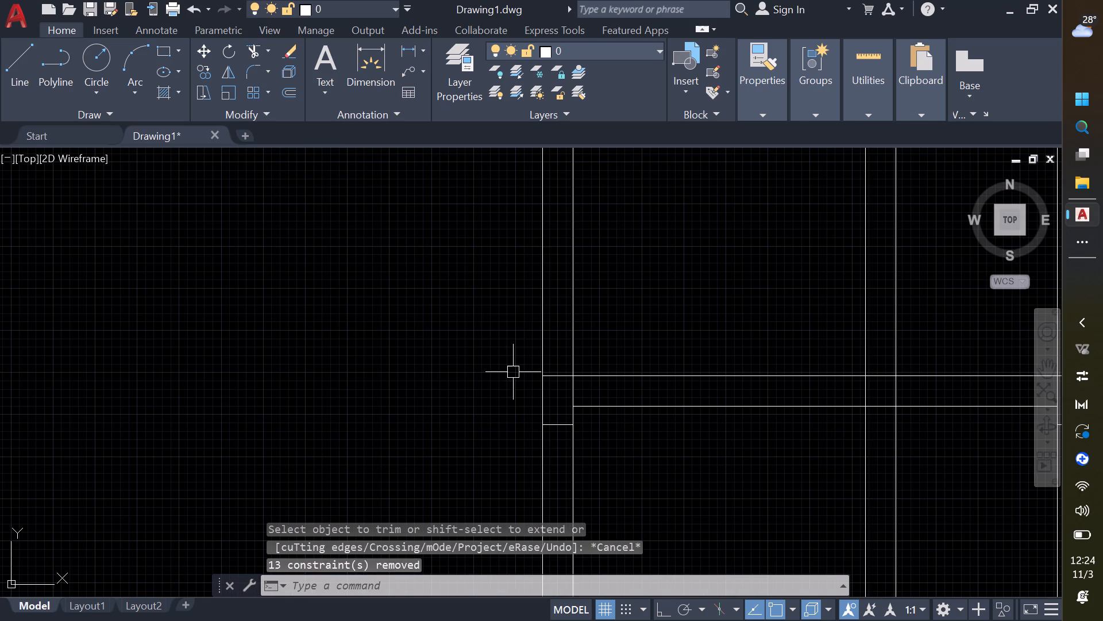
pyautogui.moveTo(523, 367); pyautogui.dragTo(530, 367)
pyautogui.click(595, 448)
pyautogui.press('c')
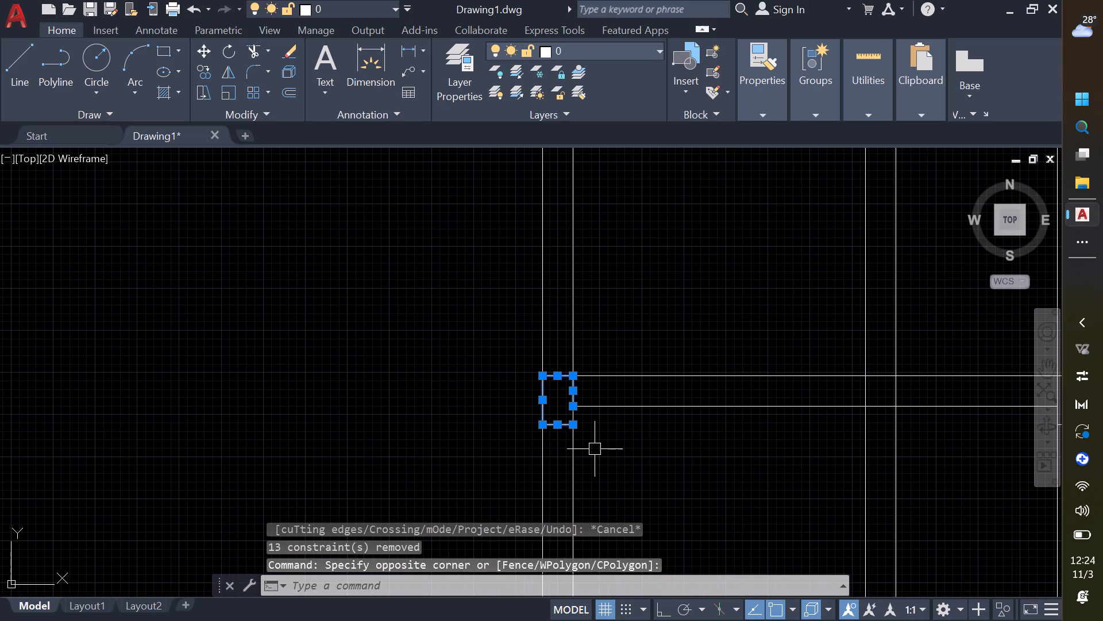
pyautogui.write('o')
pyautogui.press('space')
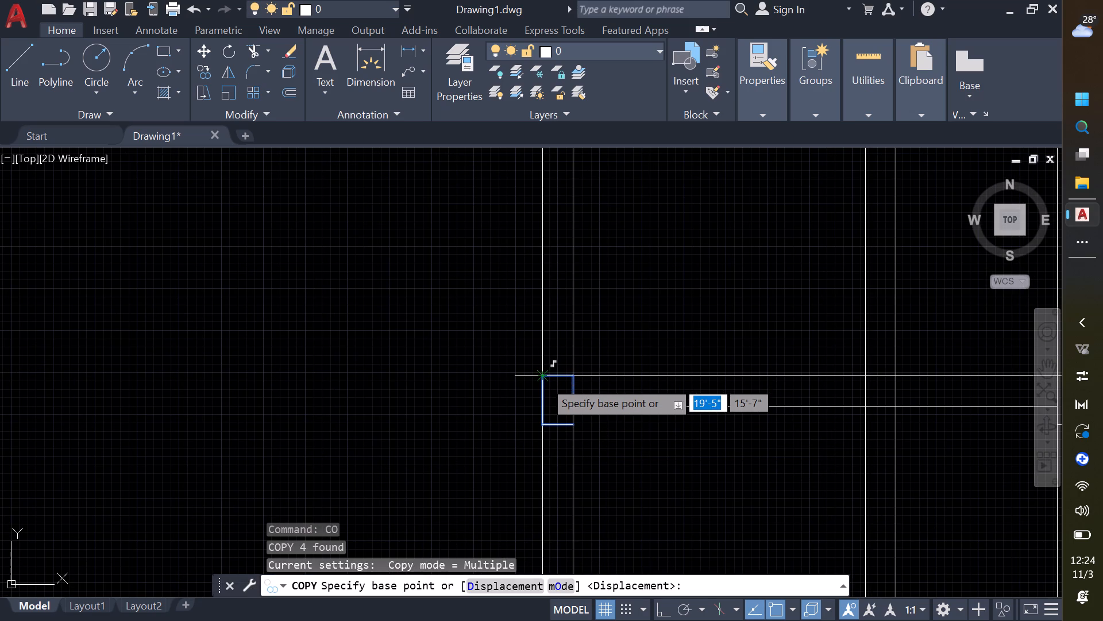
pyautogui.click(543, 380)
pyautogui.scroll(-2, 584, 299)
pyautogui.moveTo(584, 273); pyautogui.dragTo(557, 451, button='middle')
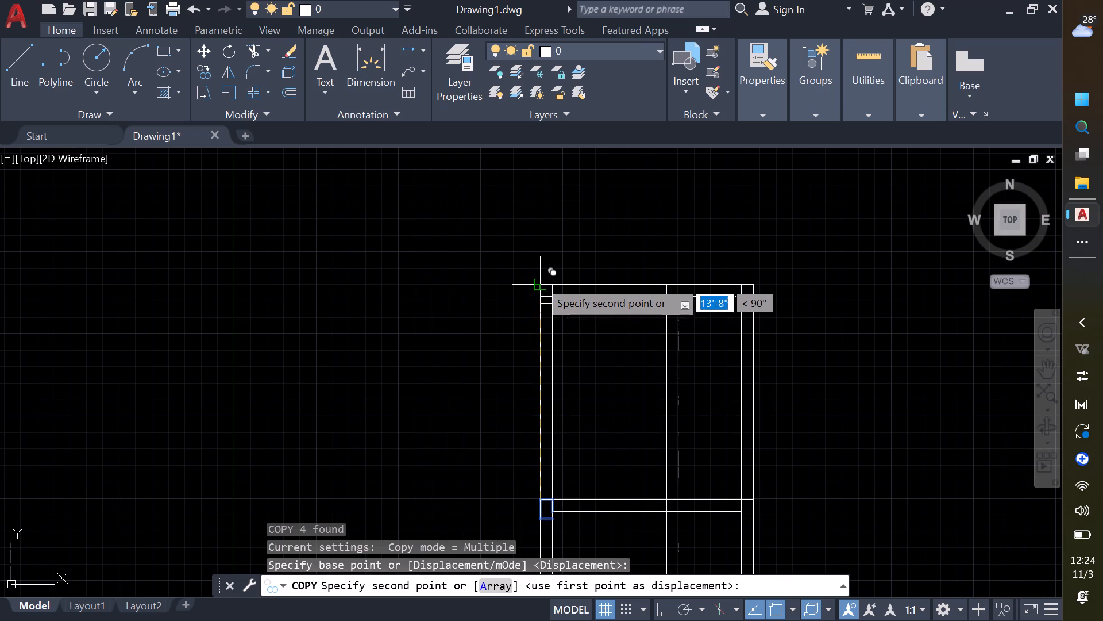
pyautogui.click(539, 280)
pyautogui.press('Escape')
# Trim the top wall's inner line where it crosses the new top-left corner column.
pyautogui.scroll(4, 555, 294)
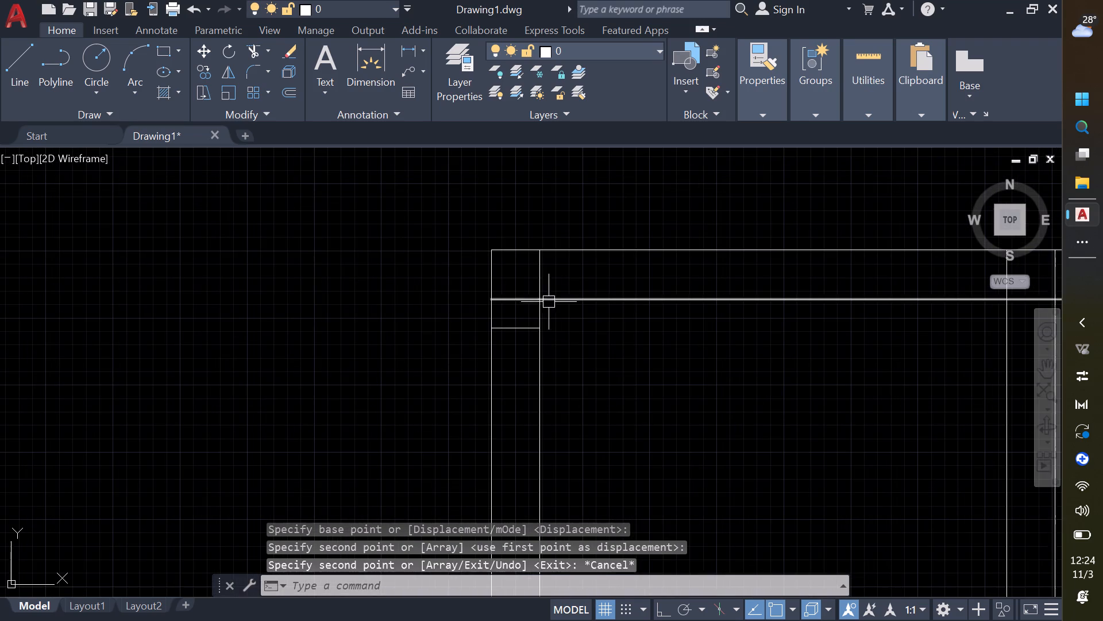
pyautogui.write('tr')
pyautogui.press('space')
pyautogui.click(526, 302)
pyautogui.scroll(-2, 623, 341)
pyautogui.moveTo(632, 350); pyautogui.dragTo(622, 360, button='middle')
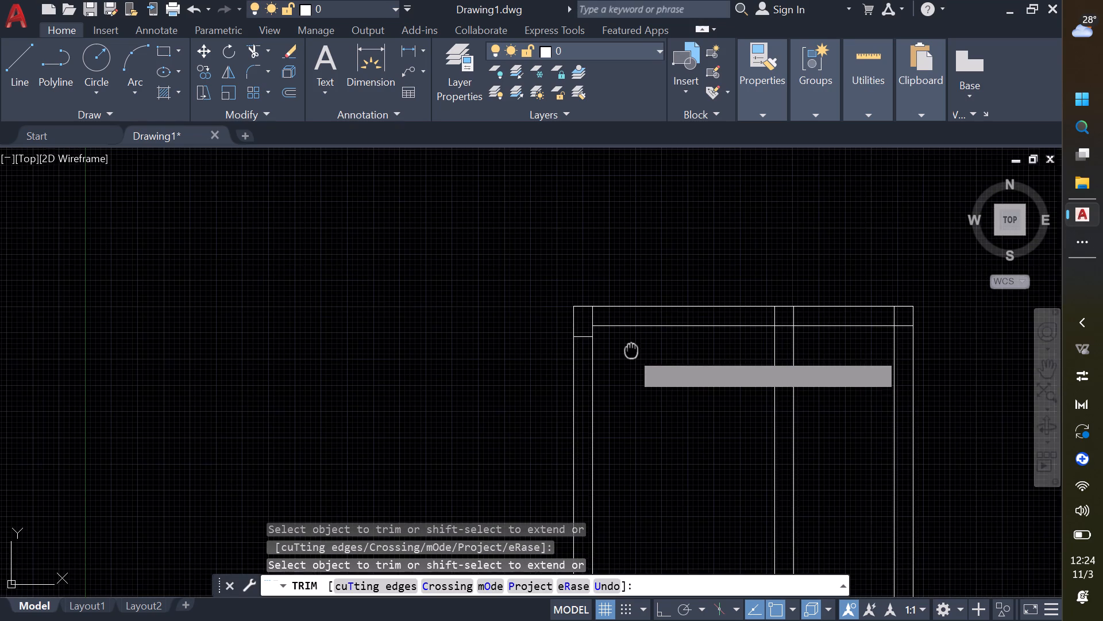
pyautogui.moveTo(622, 360); pyautogui.dragTo(499, 260, button='middle')
pyautogui.press('Escape')
# Copy the left wall's column at the lower partition to the plan's outer top-right corner, using the column's upper-right corner as base point.
pyautogui.scroll(-1, 528, 487)
pyautogui.moveTo(516, 463); pyautogui.dragTo(544, 290, button='middle')
pyautogui.scroll(3, 489, 356)
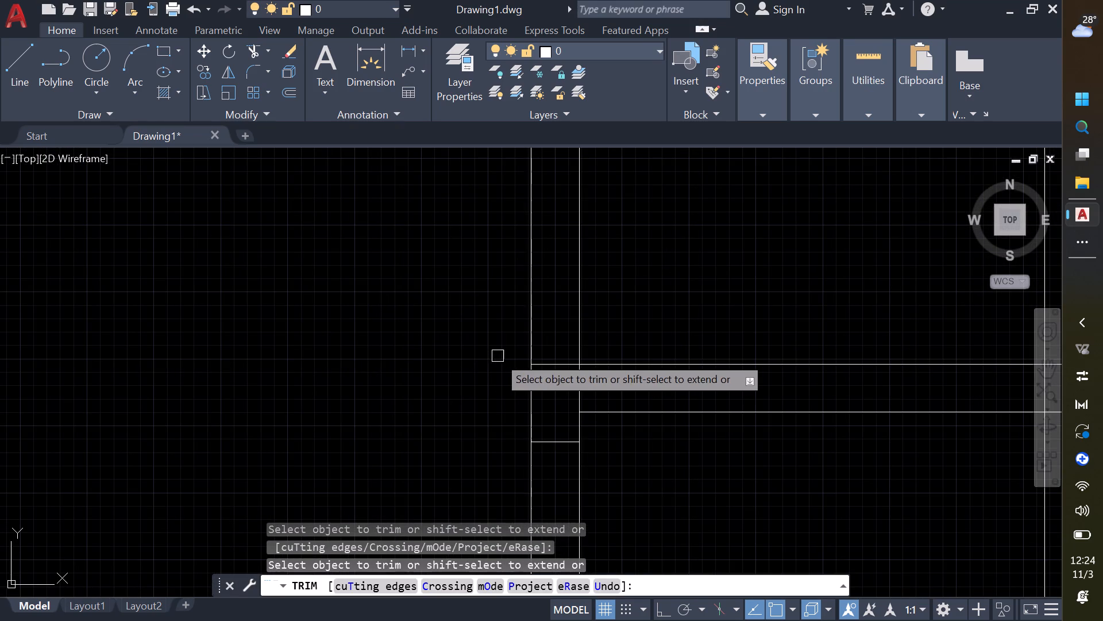
pyautogui.moveTo(495, 335); pyautogui.dragTo(504, 334)
pyautogui.press('Escape')
pyautogui.moveTo(497, 327); pyautogui.dragTo(516, 335)
pyautogui.click(626, 480)
pyautogui.write('co')
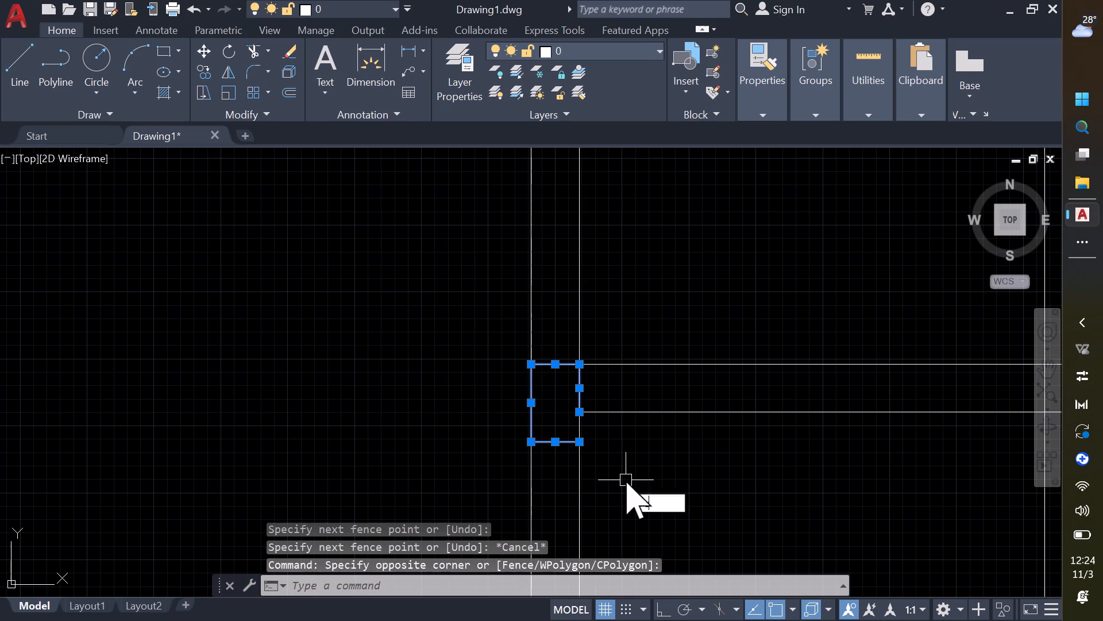
pyautogui.press('space')
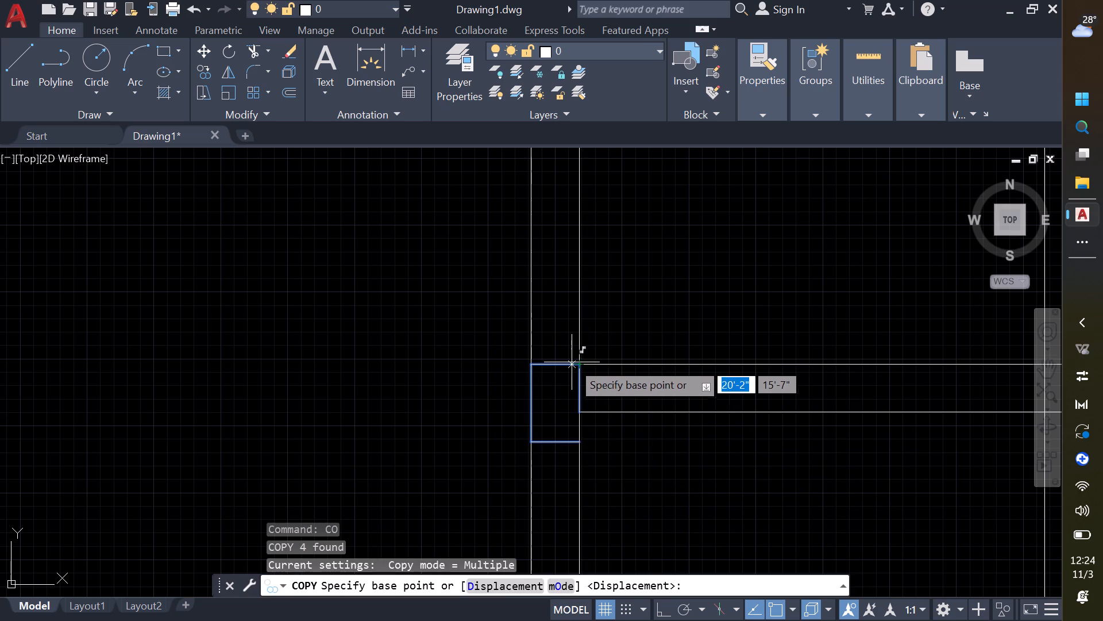
pyautogui.click(576, 362)
pyautogui.scroll(-2, 699, 296)
pyautogui.moveTo(700, 289); pyautogui.dragTo(432, 492, button='middle')
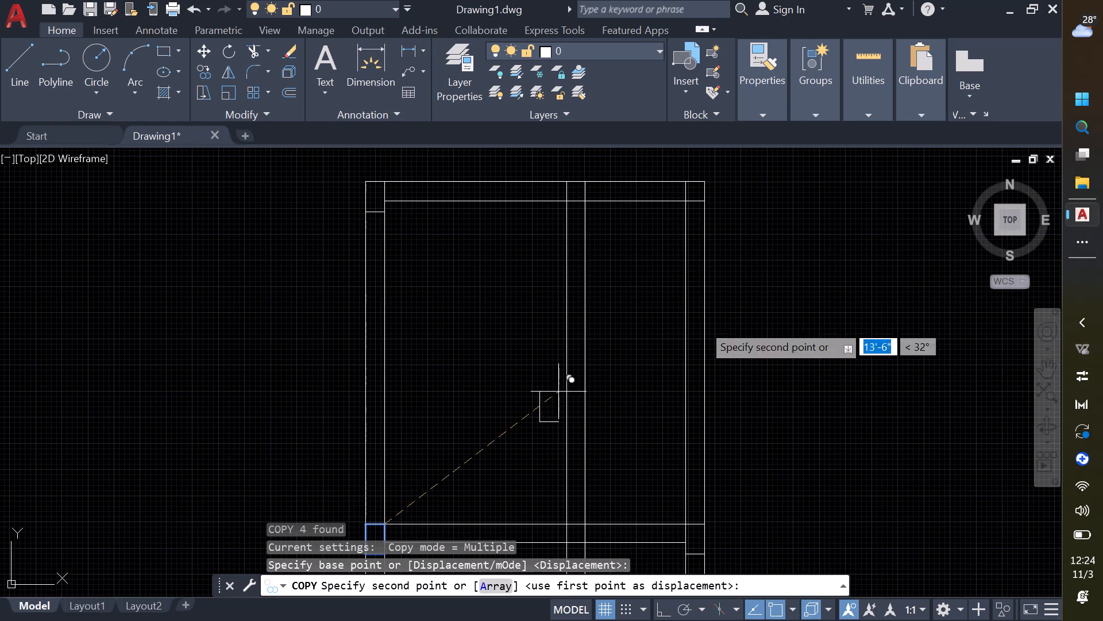
pyautogui.click(704, 178)
pyautogui.press('Escape')
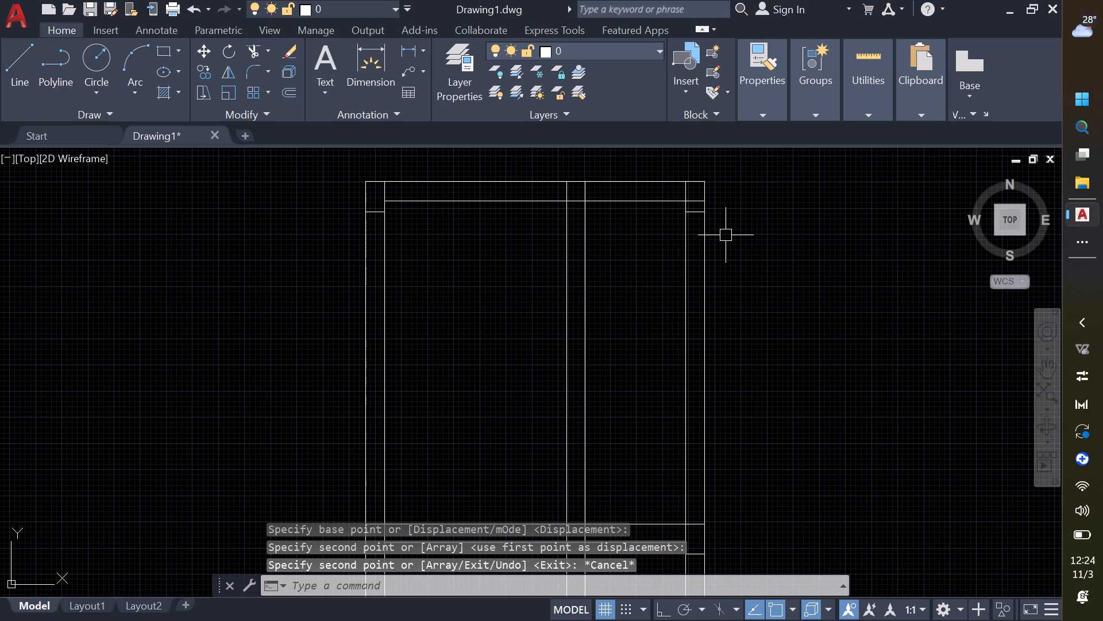
# Trim the top wall's inner line where it crosses the new top-right corner column.
pyautogui.press('t')
pyautogui.press('r')
pyautogui.press('space')
pyautogui.scroll(4, 700, 201)
pyautogui.click(697, 201)
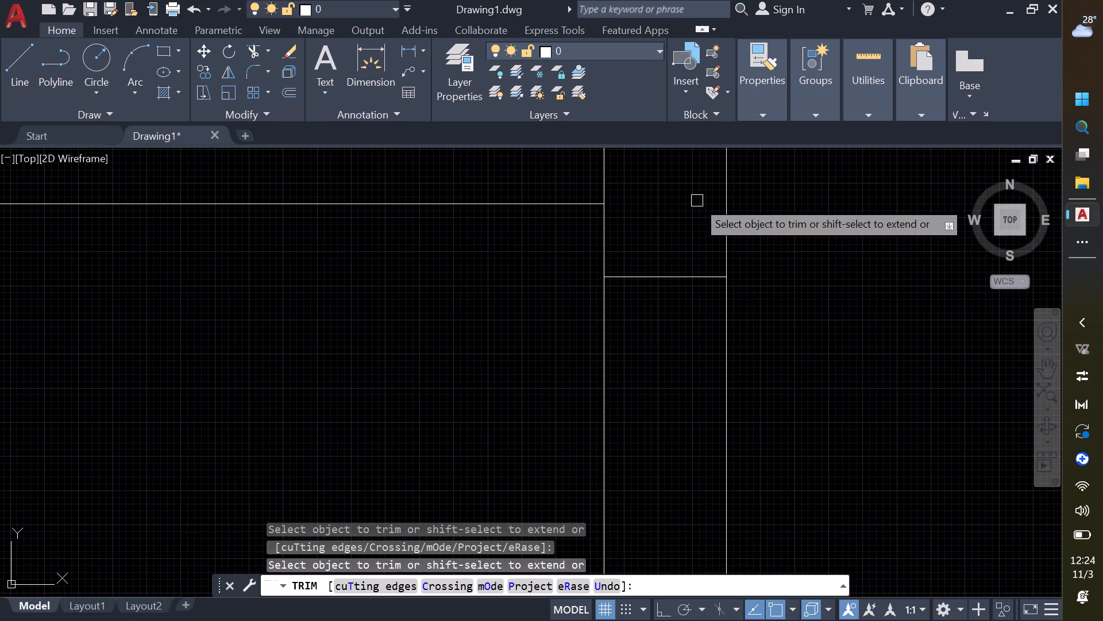
pyautogui.press('Escape')
pyautogui.scroll(-5, 657, 289)
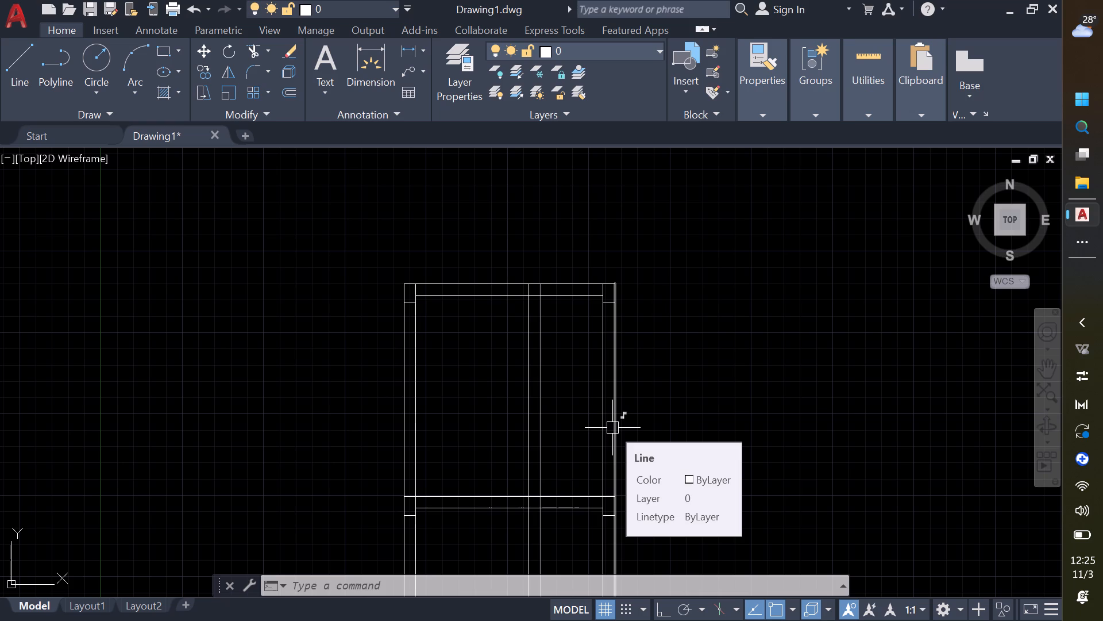
pyautogui.press('Escape')
# Draw a 4' line straight up from the plan's outer top-left corner, with a second segment back down to that corner.
pyautogui.write('l')
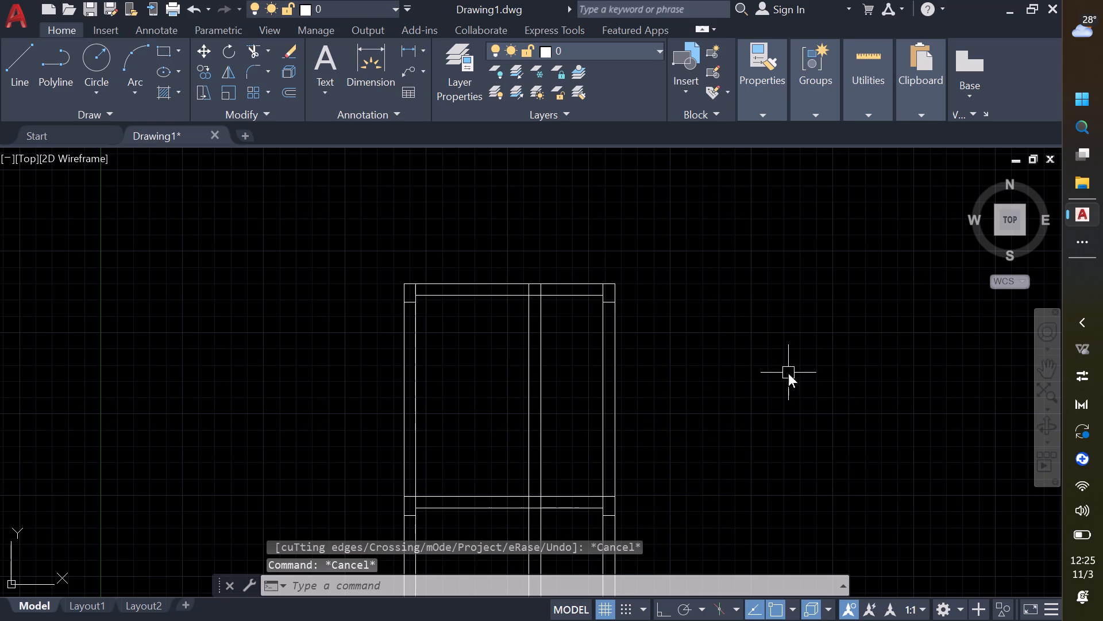
pyautogui.press('space')
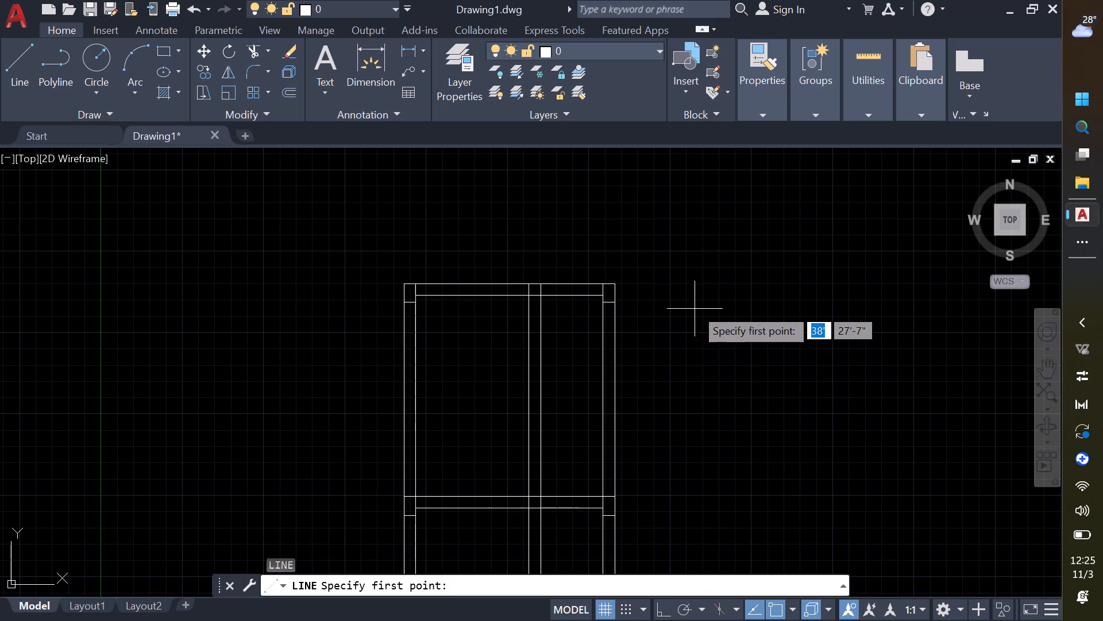
pyautogui.press('Escape')
pyautogui.press('l')
pyautogui.press('space')
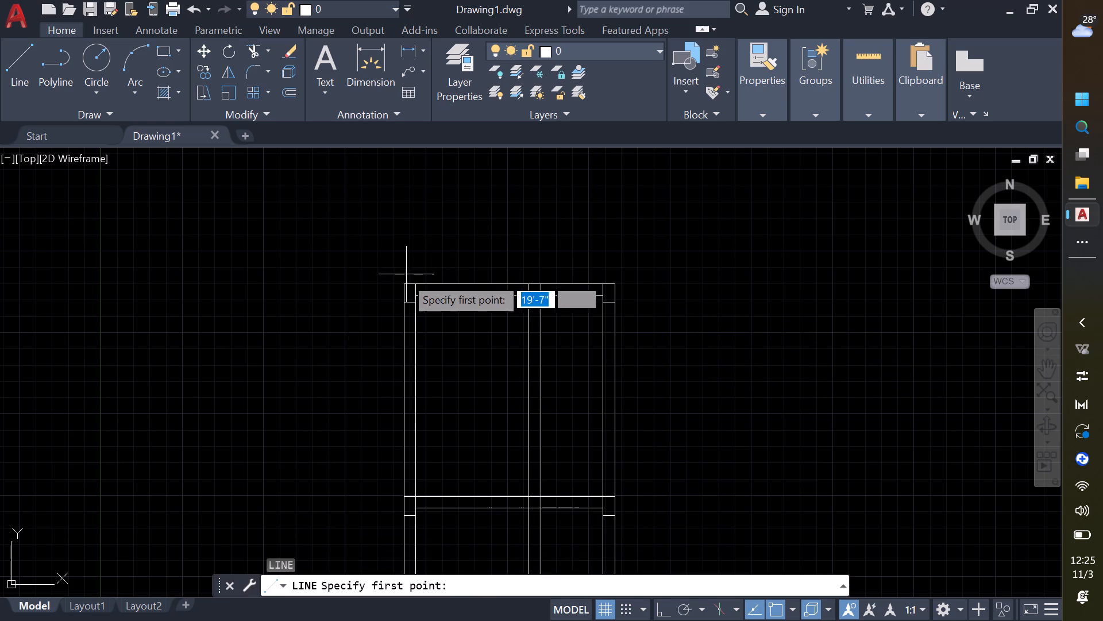
pyautogui.click(405, 286)
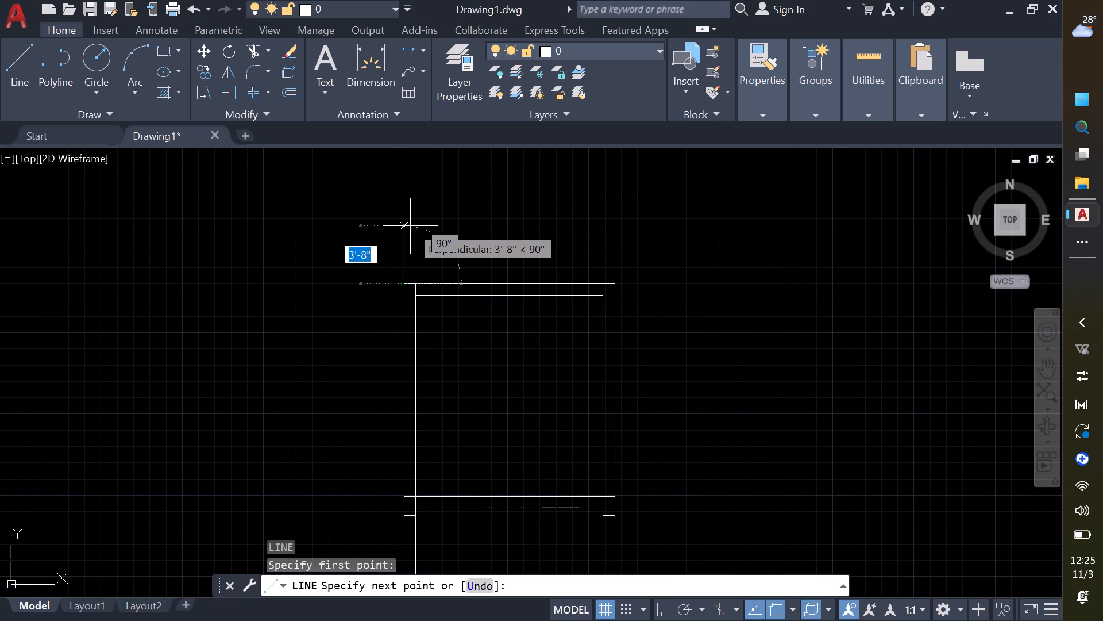
pyautogui.write("4'")
pyautogui.press('Return')
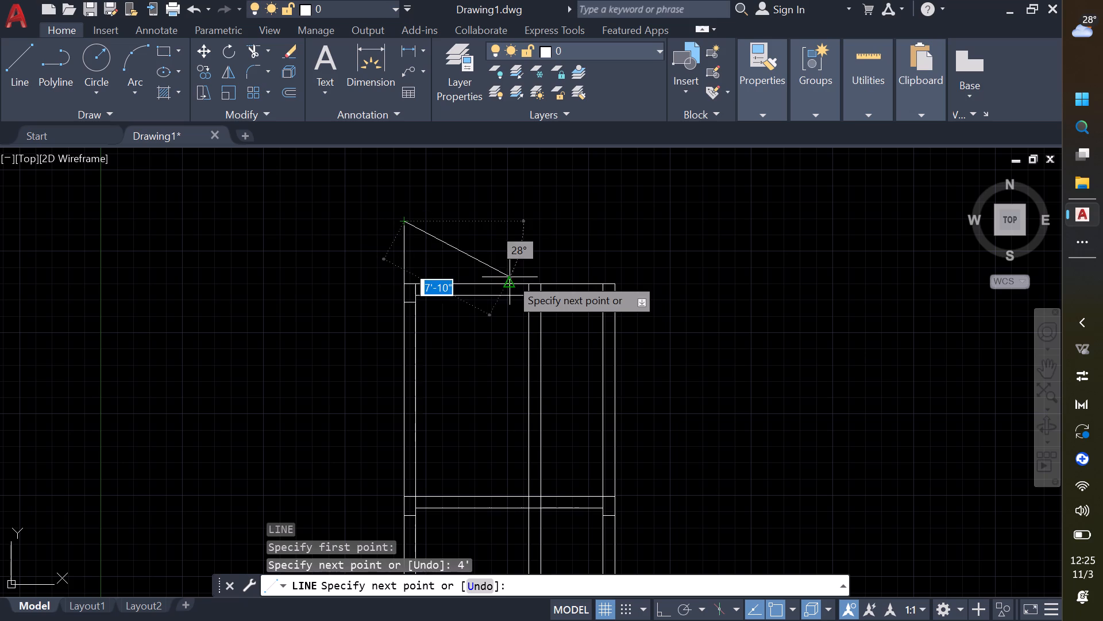
pyautogui.click(403, 279)
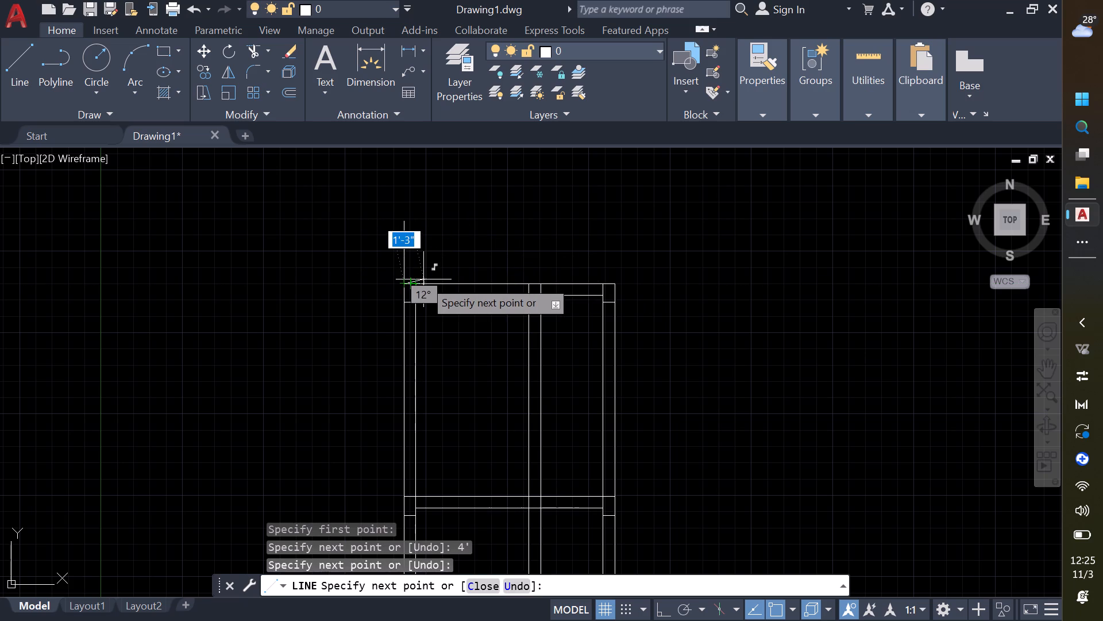
pyautogui.press('Escape')
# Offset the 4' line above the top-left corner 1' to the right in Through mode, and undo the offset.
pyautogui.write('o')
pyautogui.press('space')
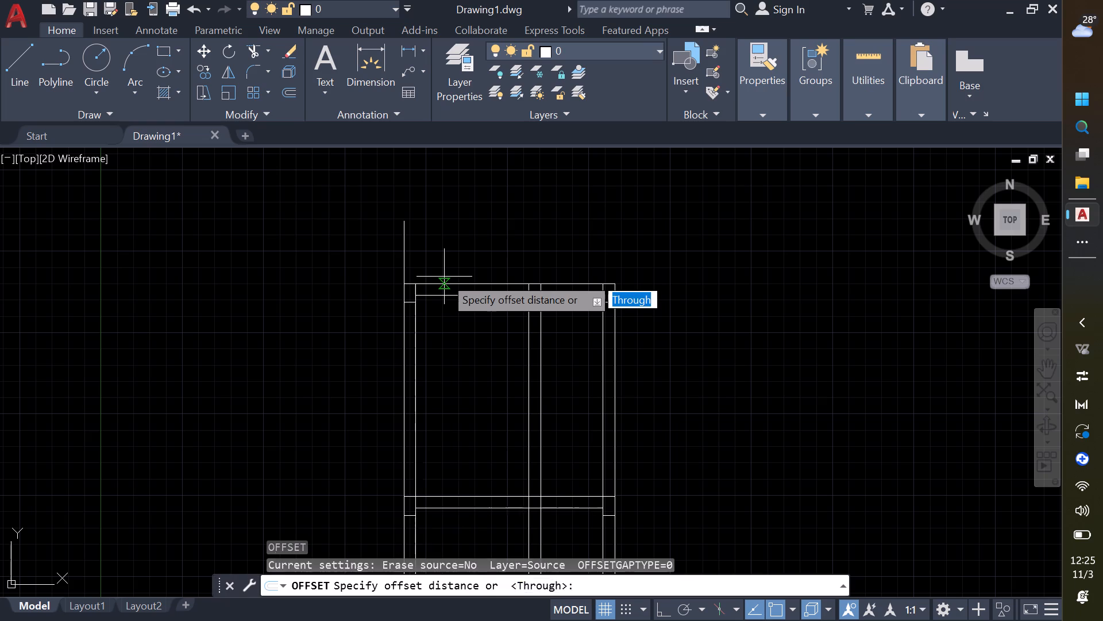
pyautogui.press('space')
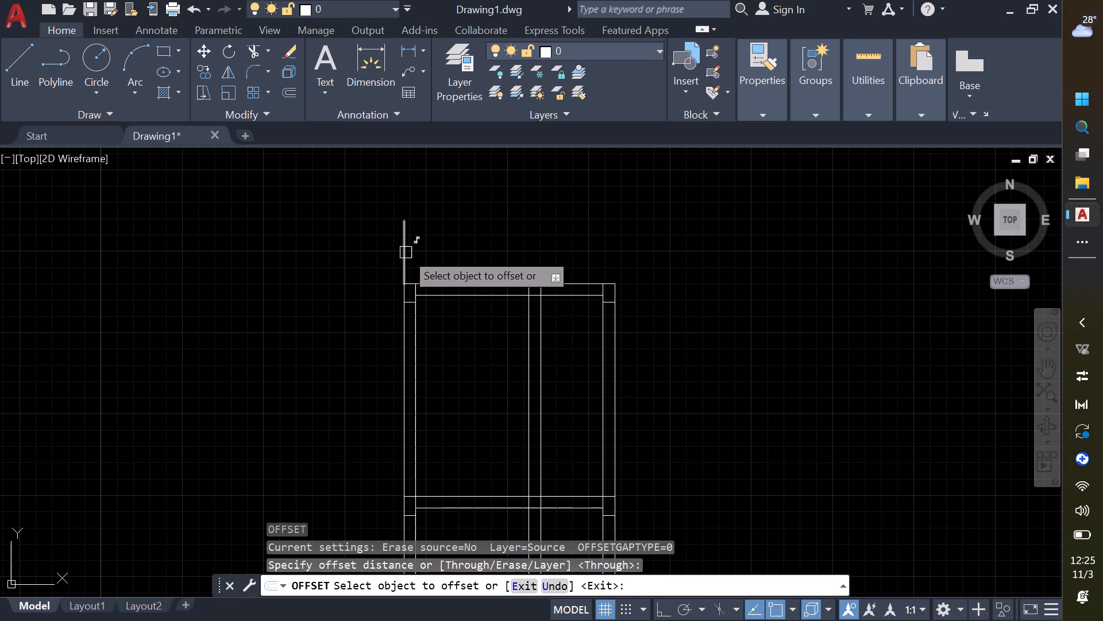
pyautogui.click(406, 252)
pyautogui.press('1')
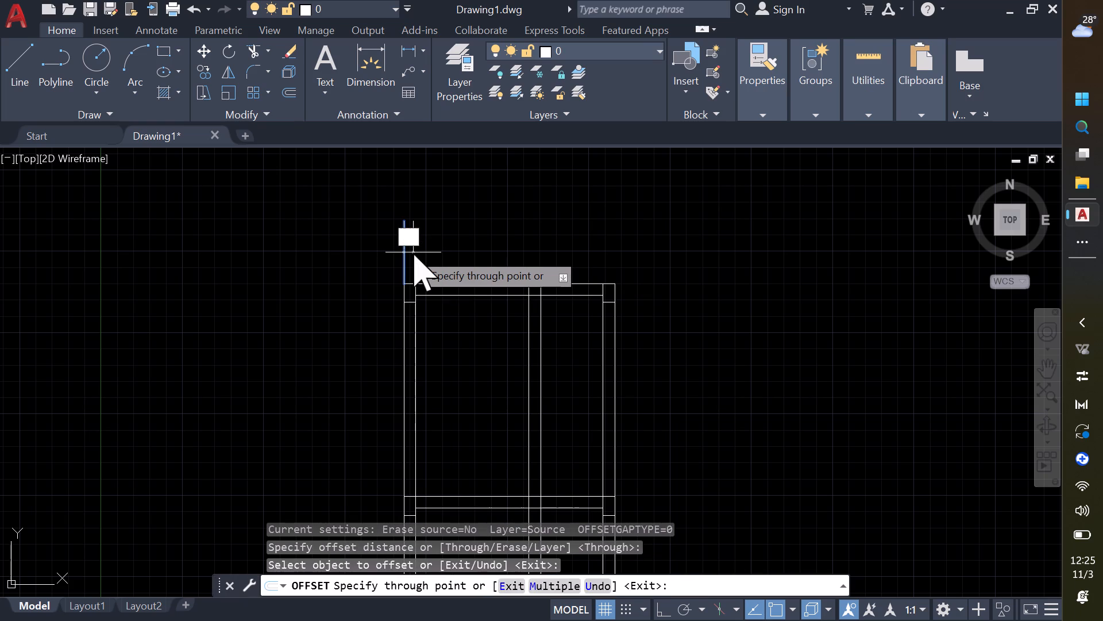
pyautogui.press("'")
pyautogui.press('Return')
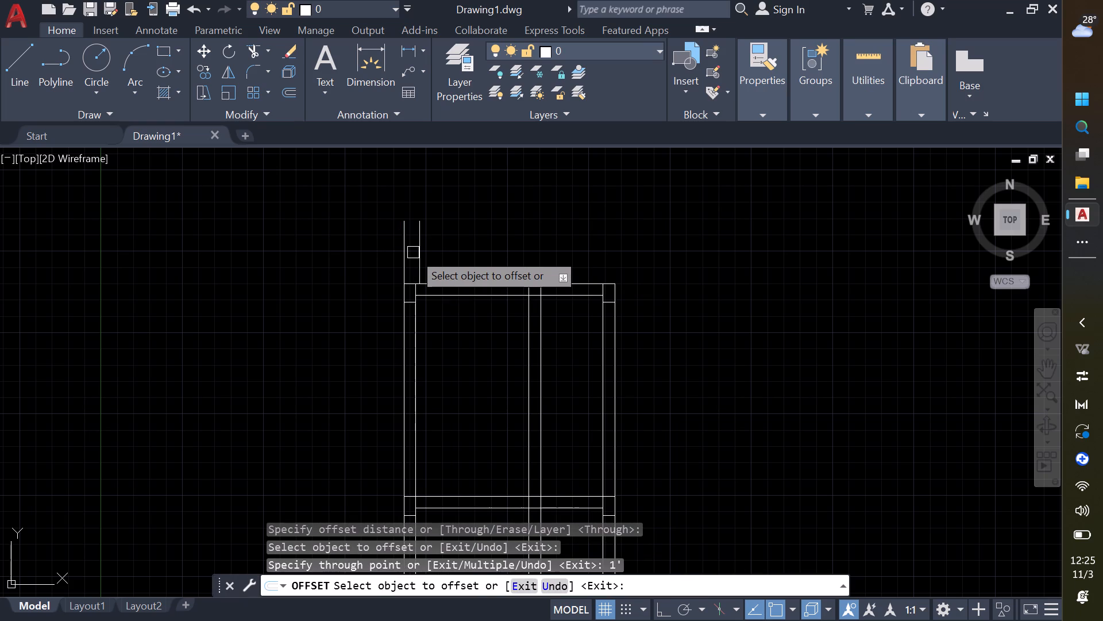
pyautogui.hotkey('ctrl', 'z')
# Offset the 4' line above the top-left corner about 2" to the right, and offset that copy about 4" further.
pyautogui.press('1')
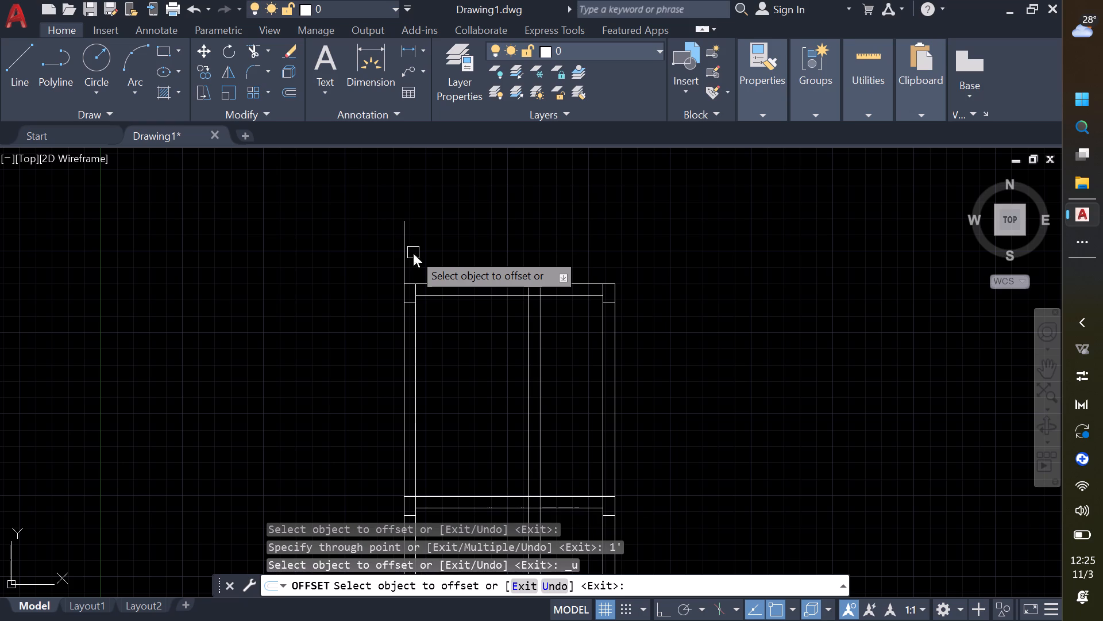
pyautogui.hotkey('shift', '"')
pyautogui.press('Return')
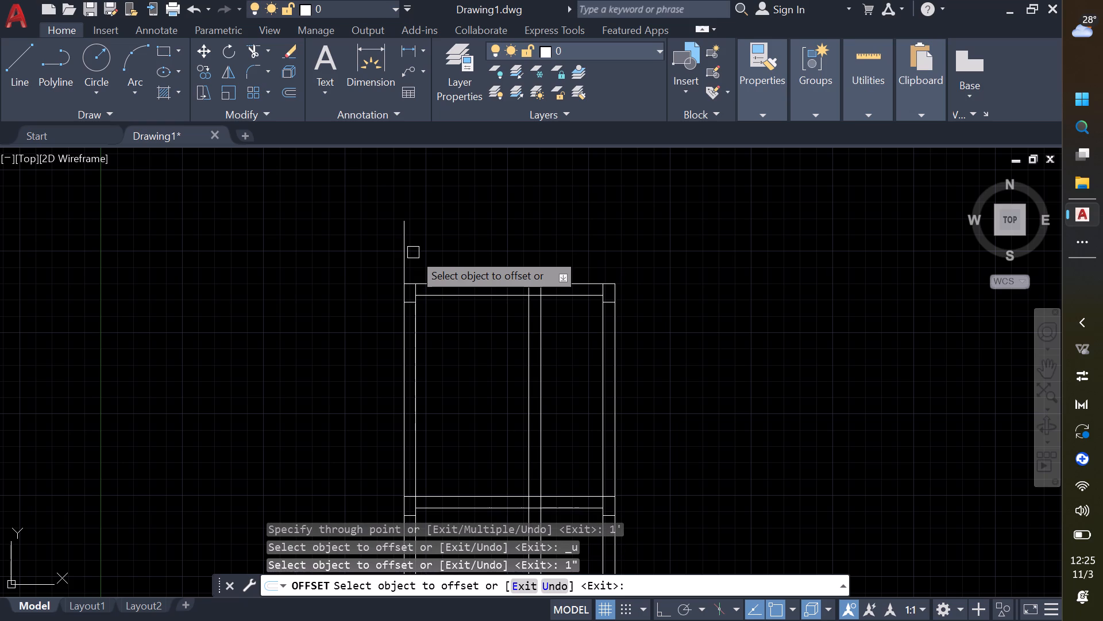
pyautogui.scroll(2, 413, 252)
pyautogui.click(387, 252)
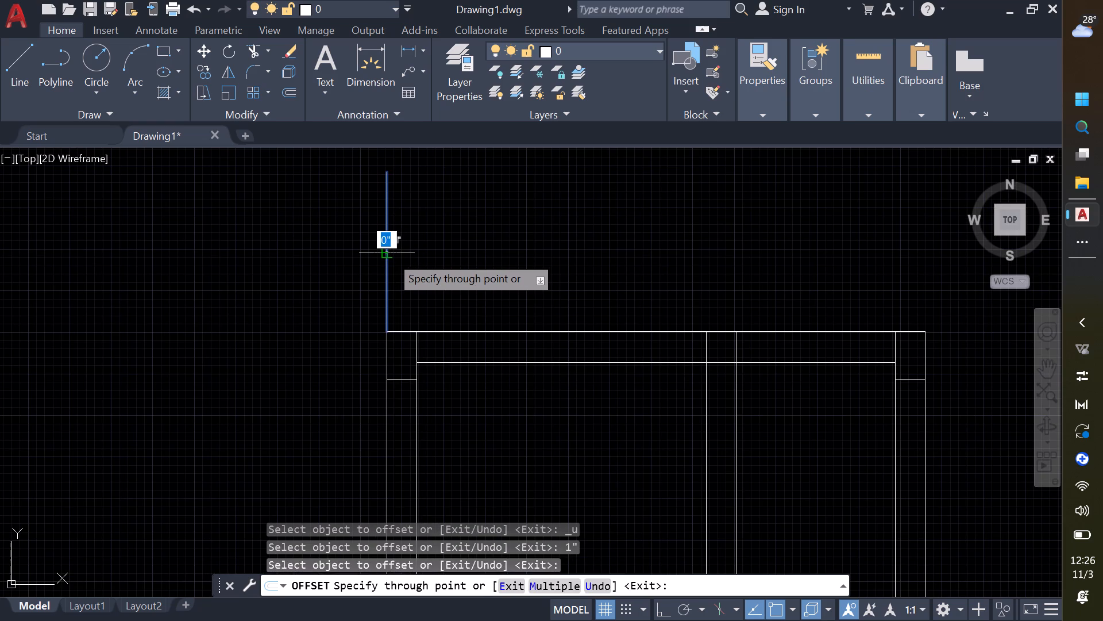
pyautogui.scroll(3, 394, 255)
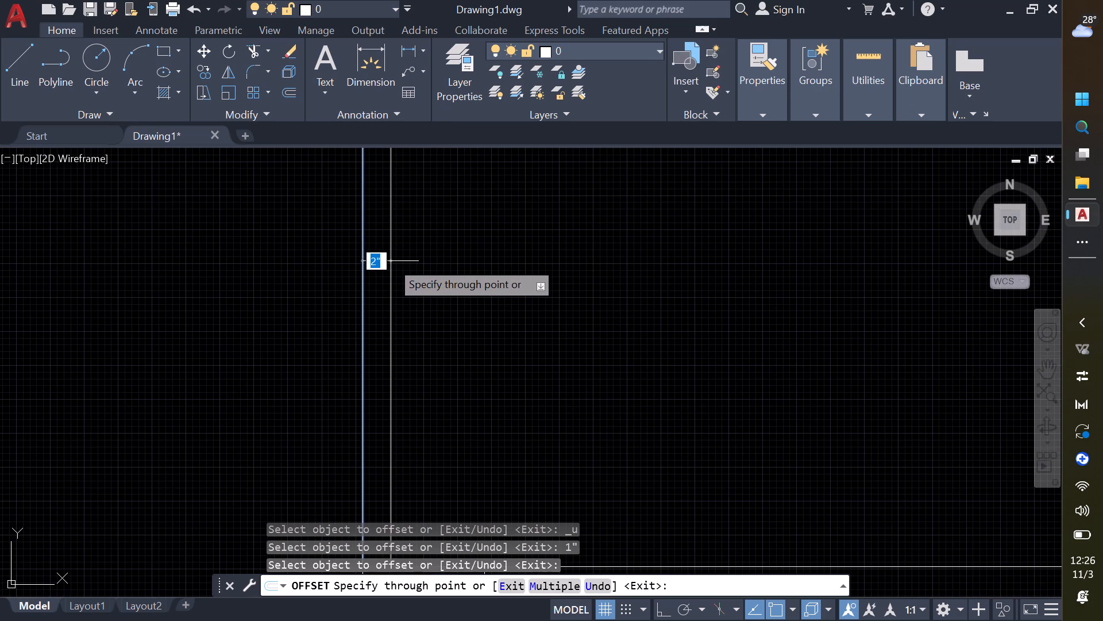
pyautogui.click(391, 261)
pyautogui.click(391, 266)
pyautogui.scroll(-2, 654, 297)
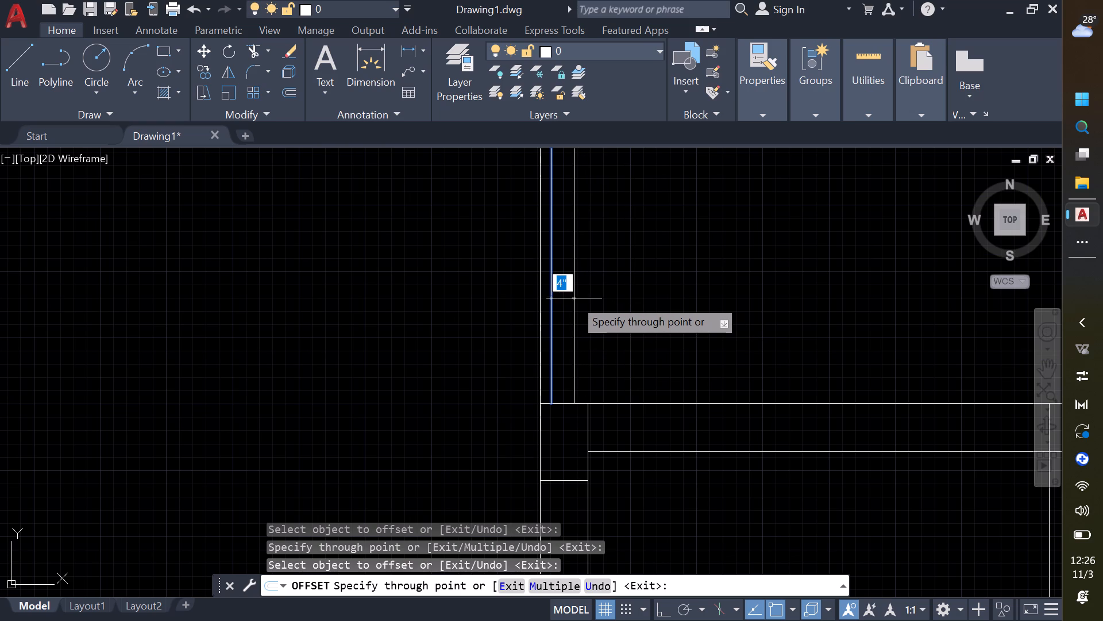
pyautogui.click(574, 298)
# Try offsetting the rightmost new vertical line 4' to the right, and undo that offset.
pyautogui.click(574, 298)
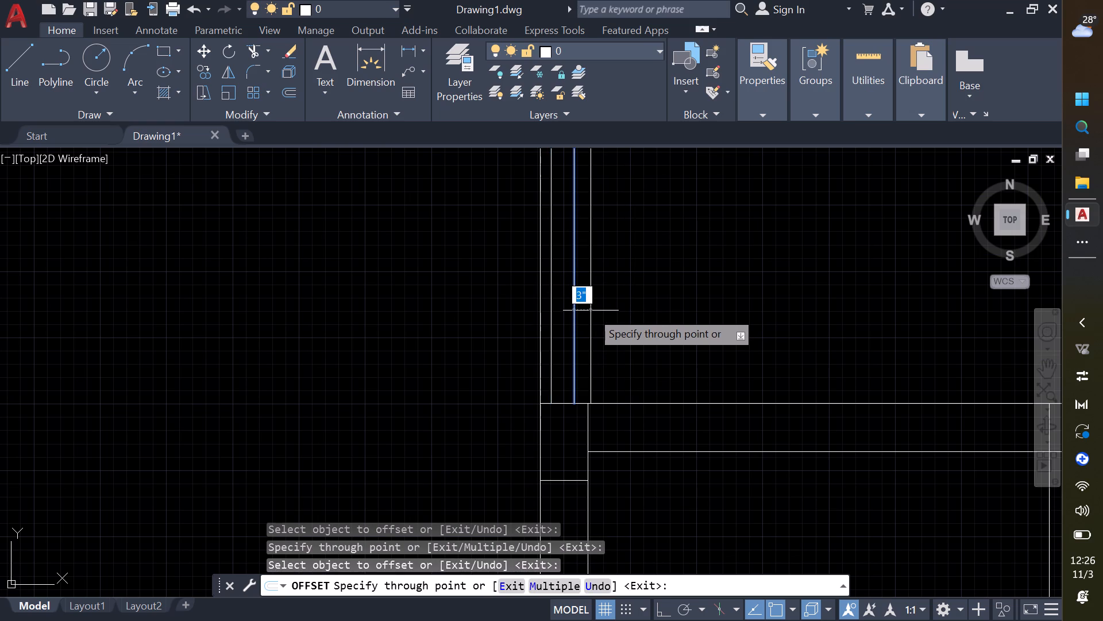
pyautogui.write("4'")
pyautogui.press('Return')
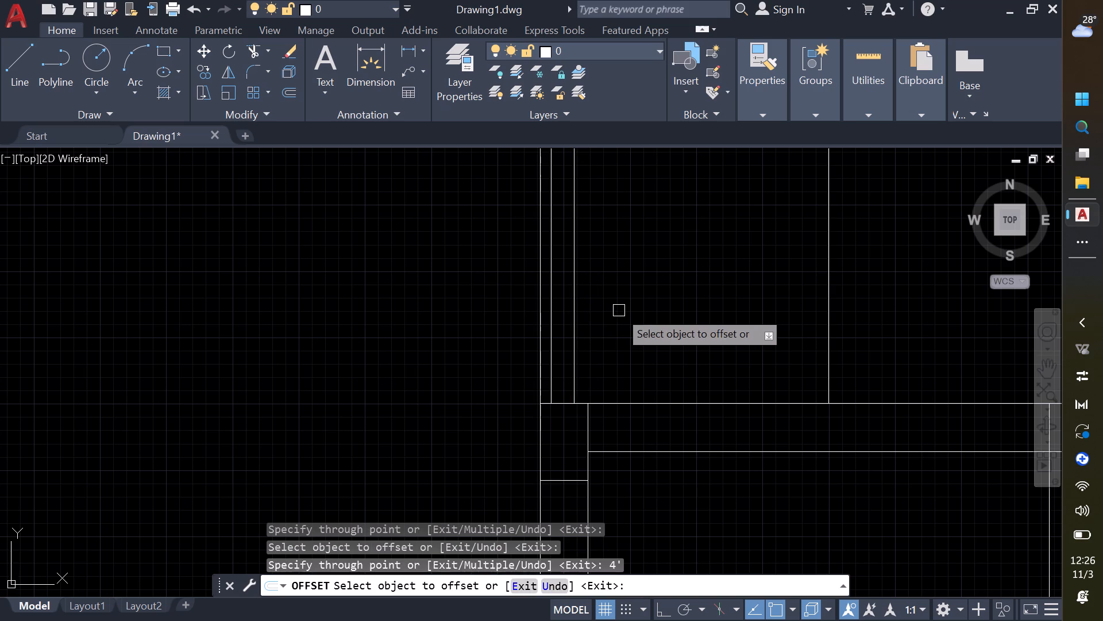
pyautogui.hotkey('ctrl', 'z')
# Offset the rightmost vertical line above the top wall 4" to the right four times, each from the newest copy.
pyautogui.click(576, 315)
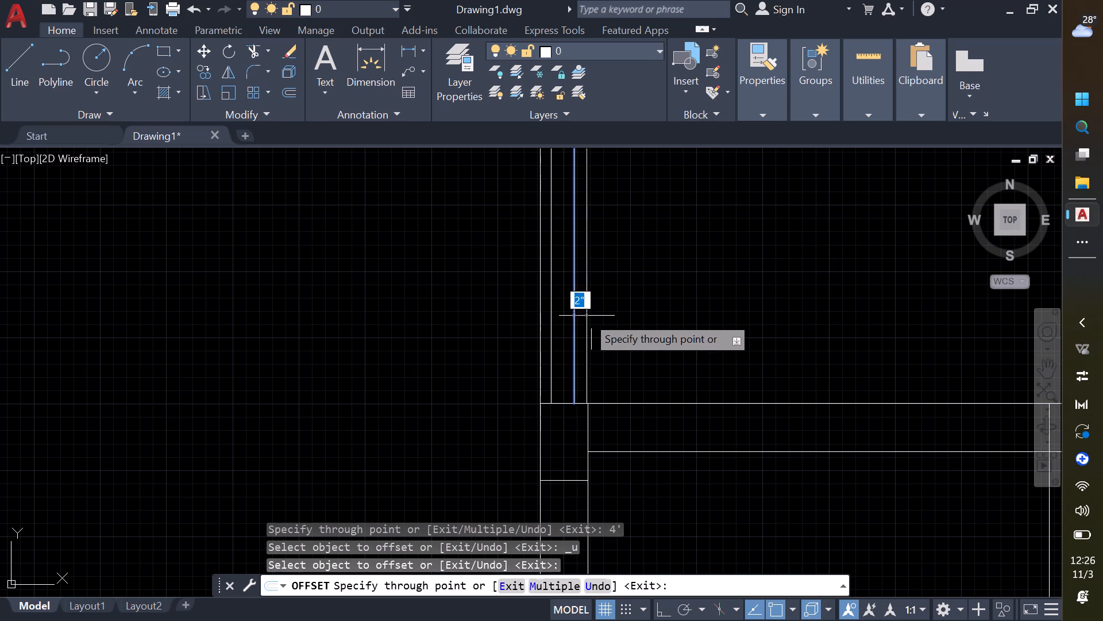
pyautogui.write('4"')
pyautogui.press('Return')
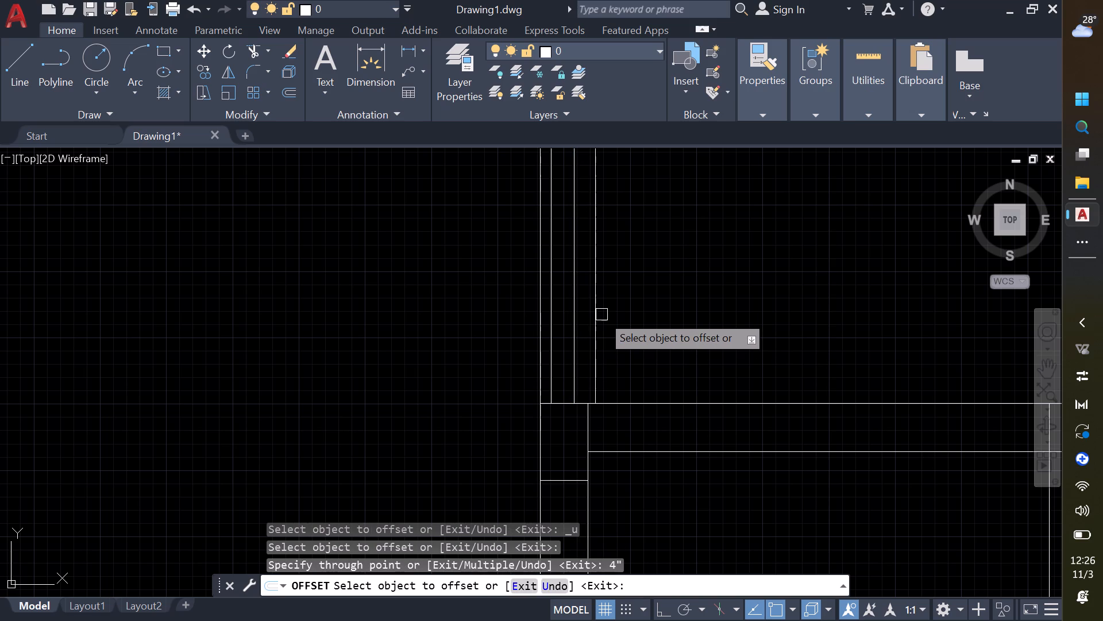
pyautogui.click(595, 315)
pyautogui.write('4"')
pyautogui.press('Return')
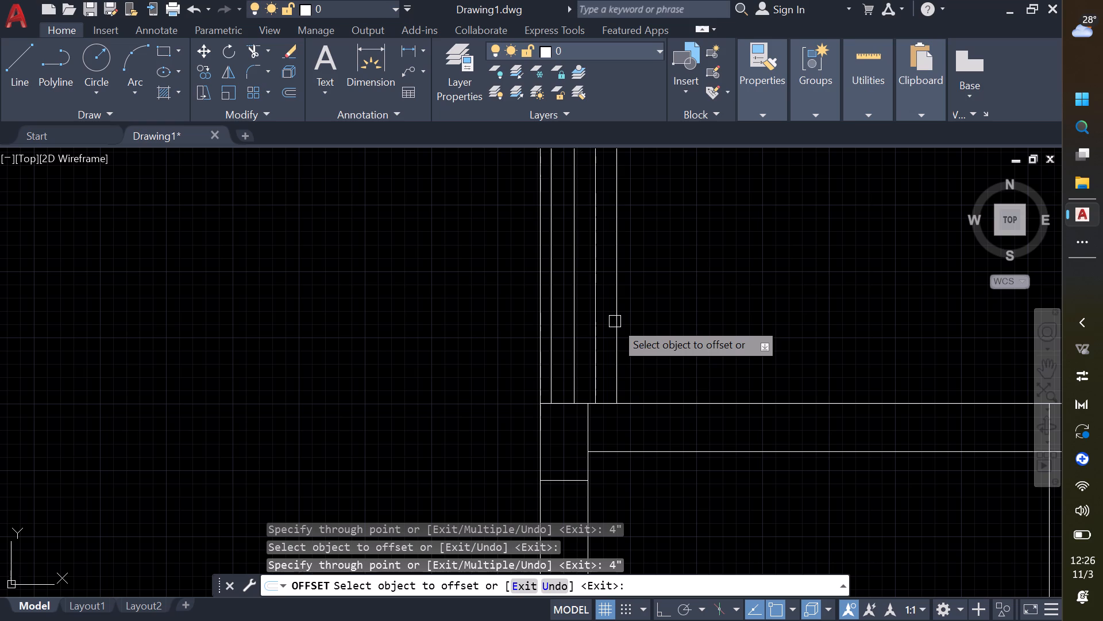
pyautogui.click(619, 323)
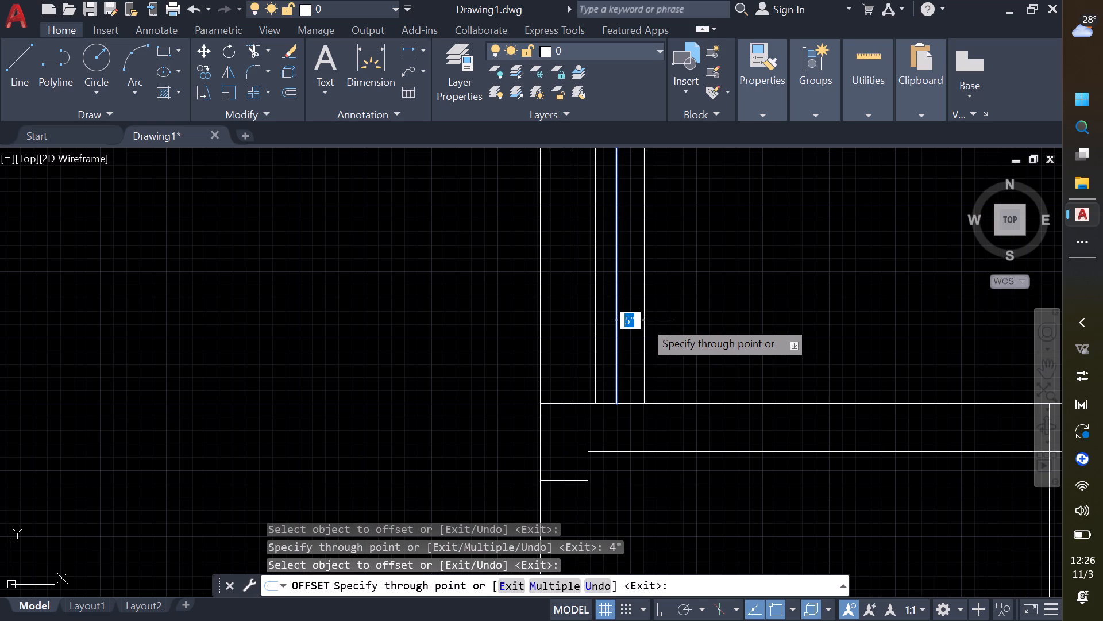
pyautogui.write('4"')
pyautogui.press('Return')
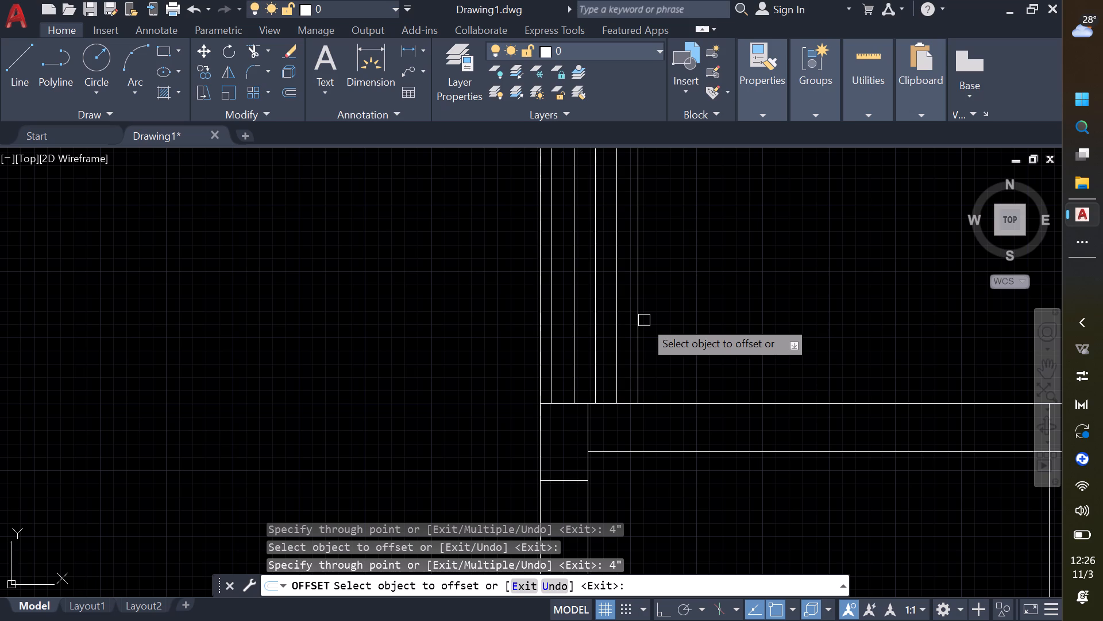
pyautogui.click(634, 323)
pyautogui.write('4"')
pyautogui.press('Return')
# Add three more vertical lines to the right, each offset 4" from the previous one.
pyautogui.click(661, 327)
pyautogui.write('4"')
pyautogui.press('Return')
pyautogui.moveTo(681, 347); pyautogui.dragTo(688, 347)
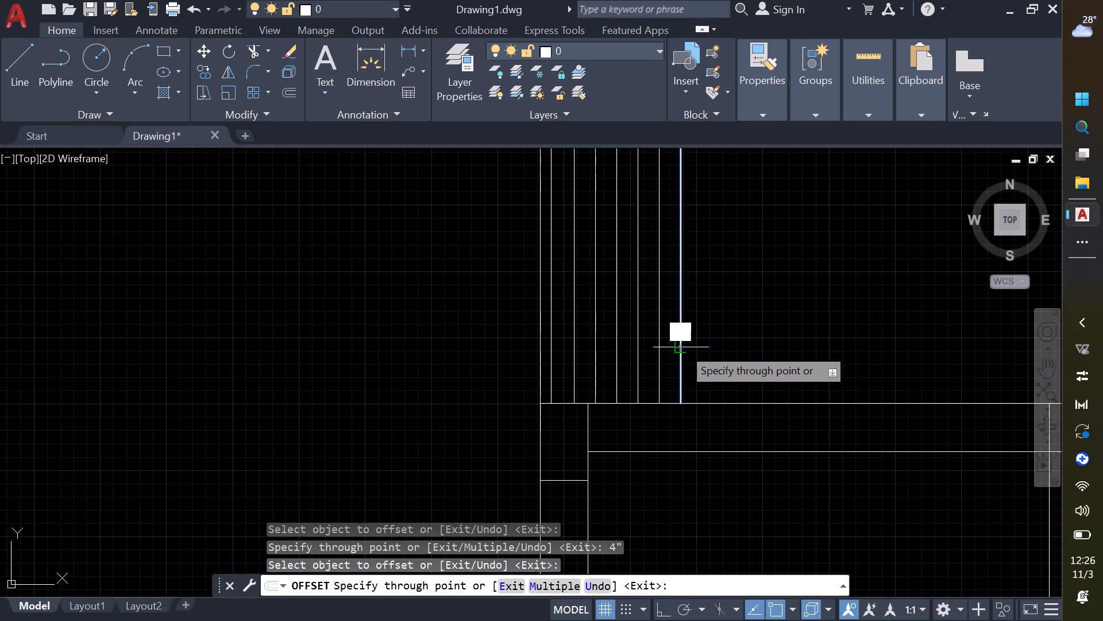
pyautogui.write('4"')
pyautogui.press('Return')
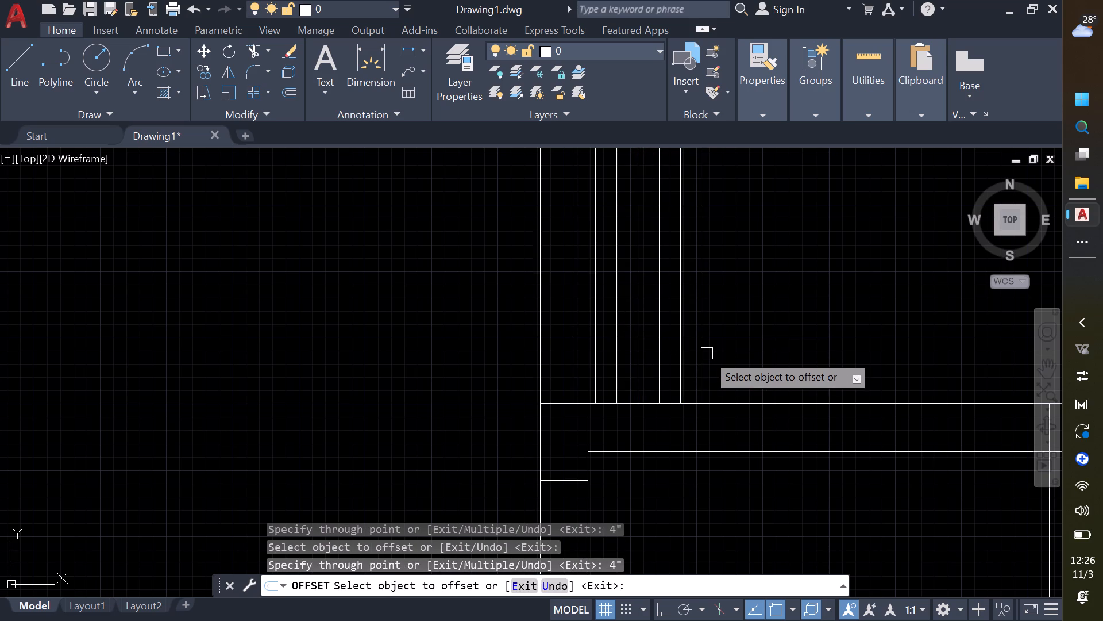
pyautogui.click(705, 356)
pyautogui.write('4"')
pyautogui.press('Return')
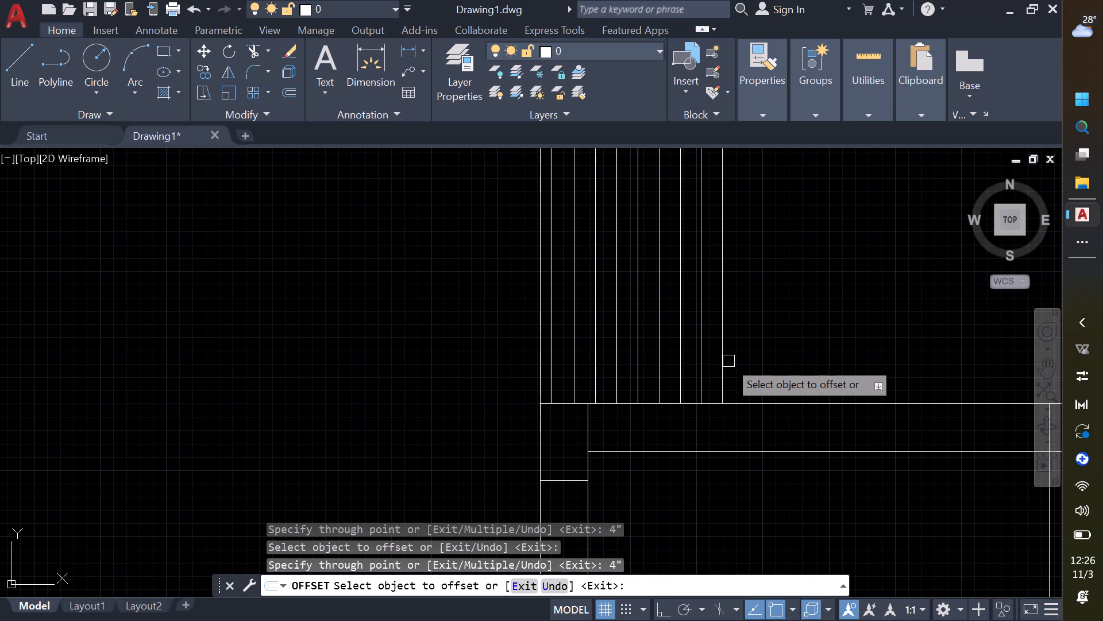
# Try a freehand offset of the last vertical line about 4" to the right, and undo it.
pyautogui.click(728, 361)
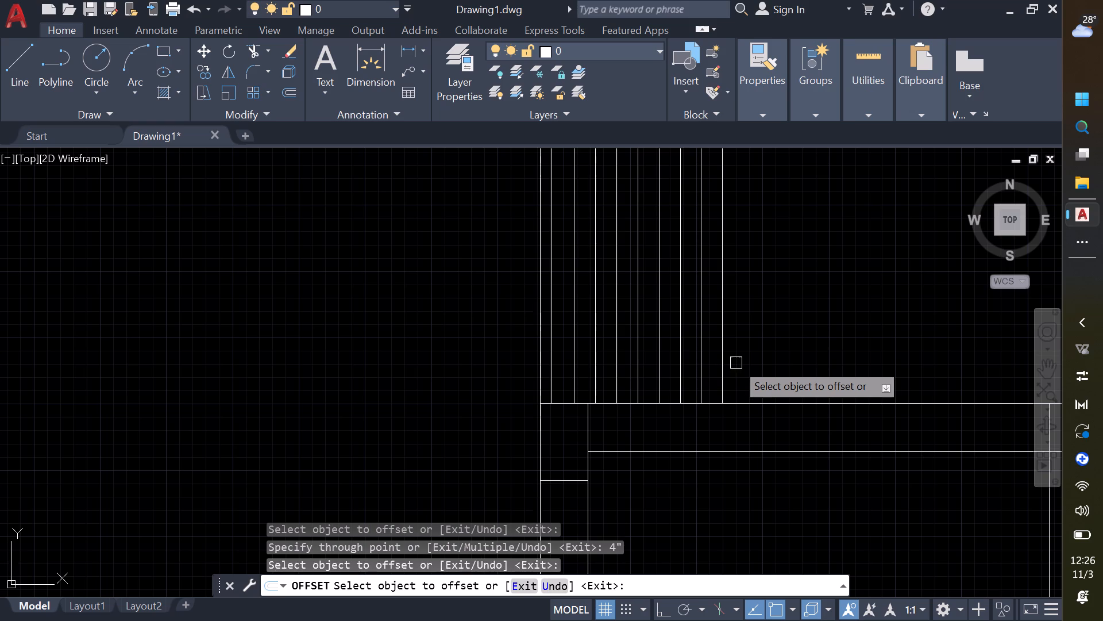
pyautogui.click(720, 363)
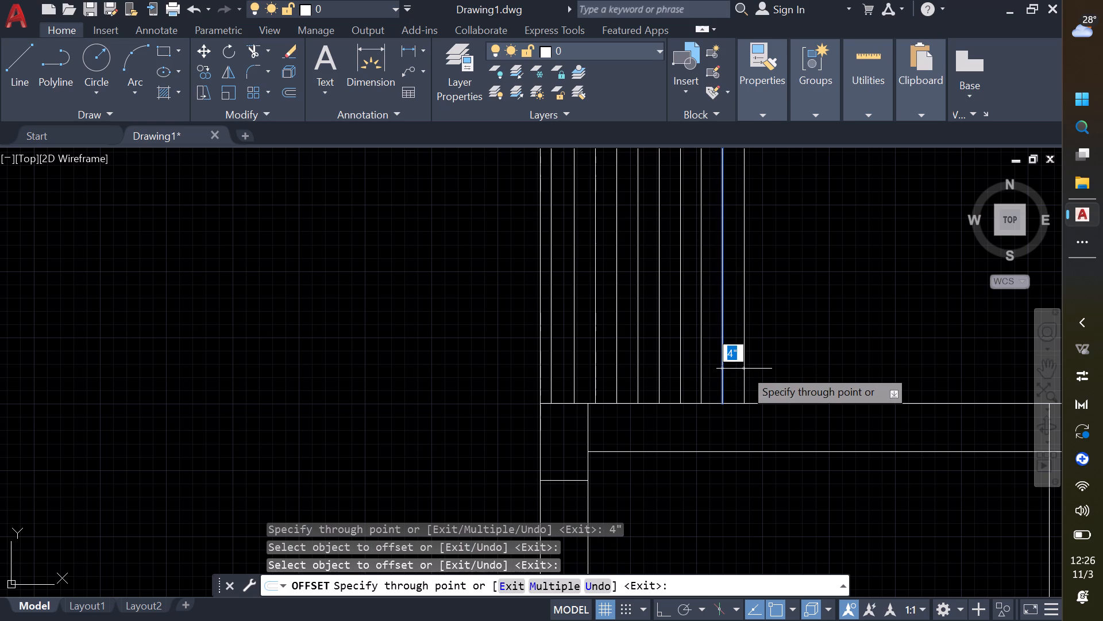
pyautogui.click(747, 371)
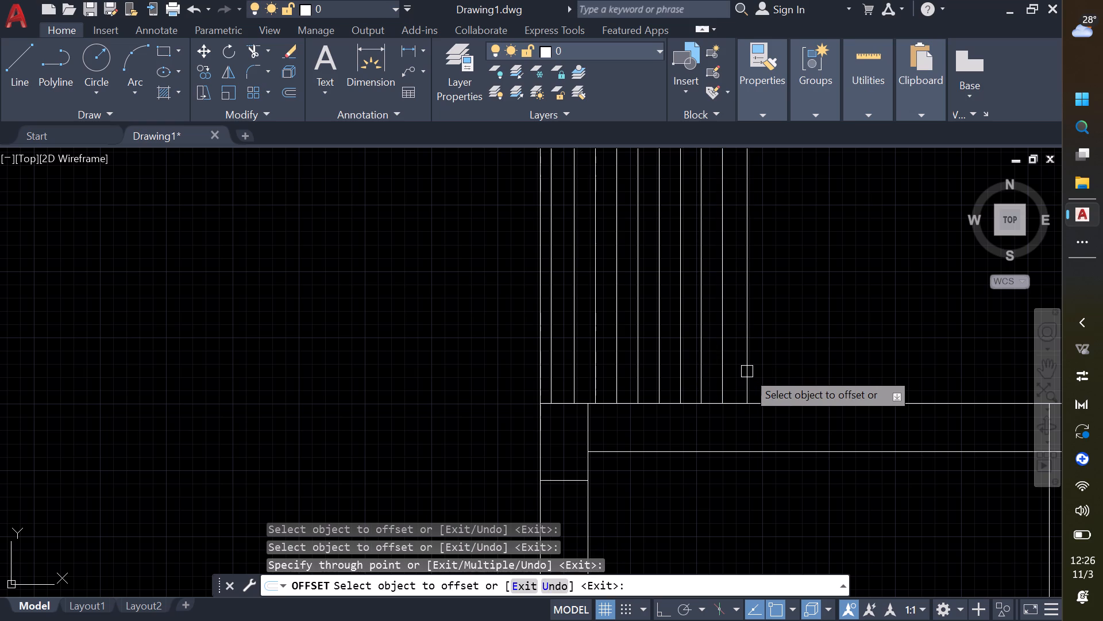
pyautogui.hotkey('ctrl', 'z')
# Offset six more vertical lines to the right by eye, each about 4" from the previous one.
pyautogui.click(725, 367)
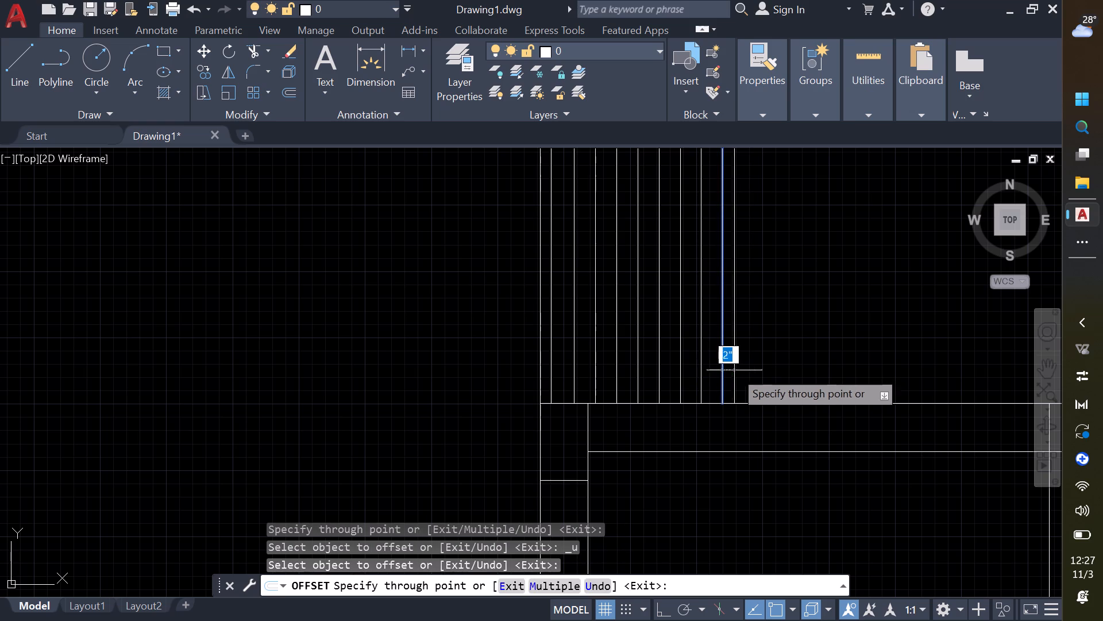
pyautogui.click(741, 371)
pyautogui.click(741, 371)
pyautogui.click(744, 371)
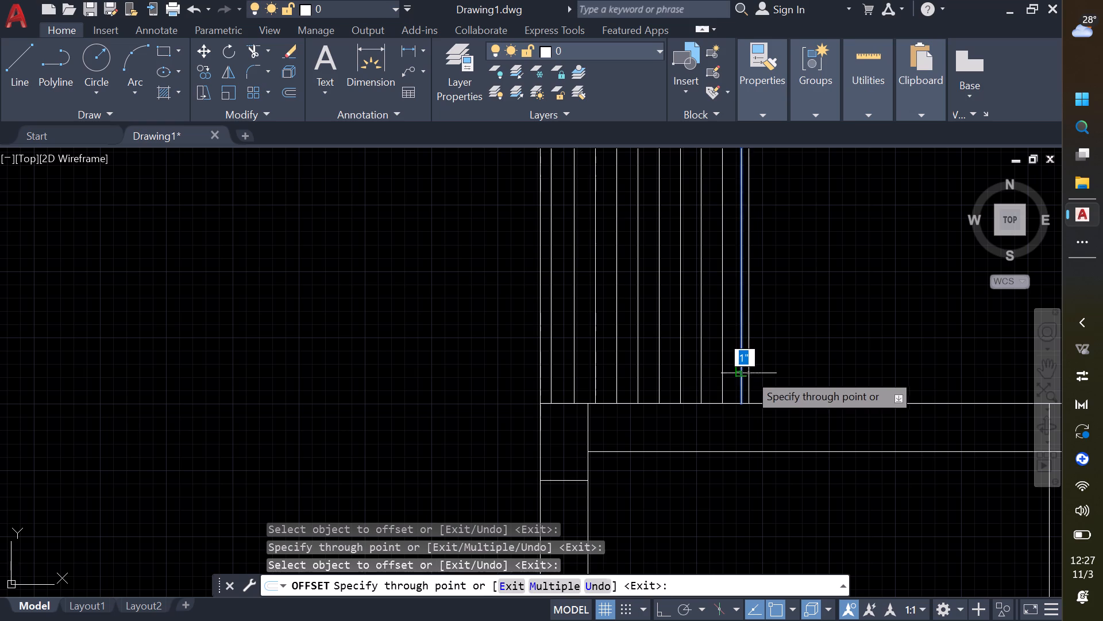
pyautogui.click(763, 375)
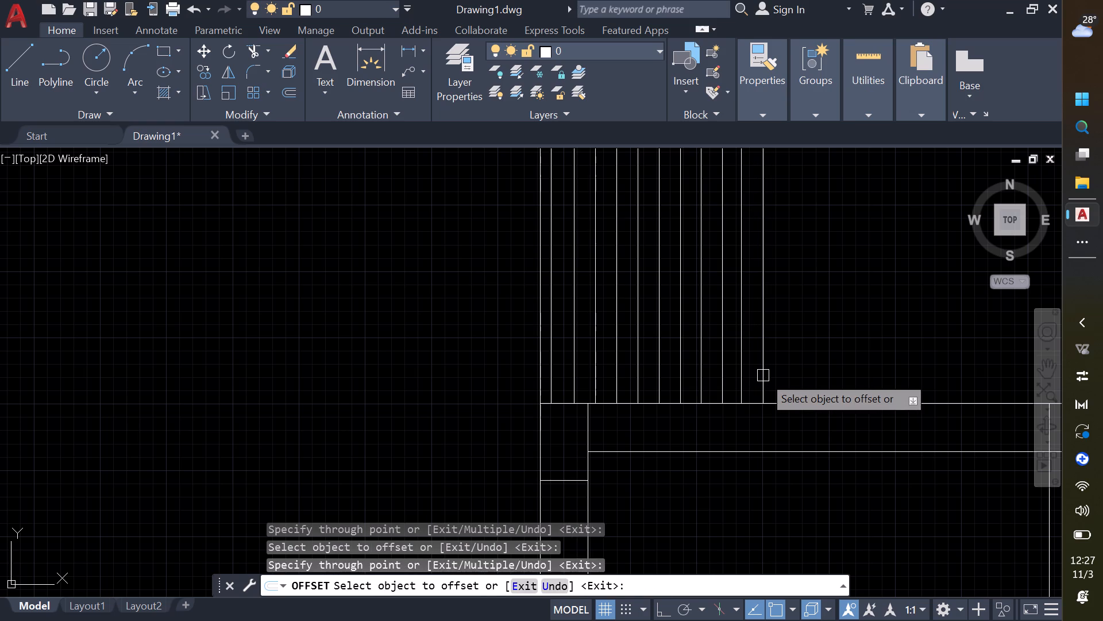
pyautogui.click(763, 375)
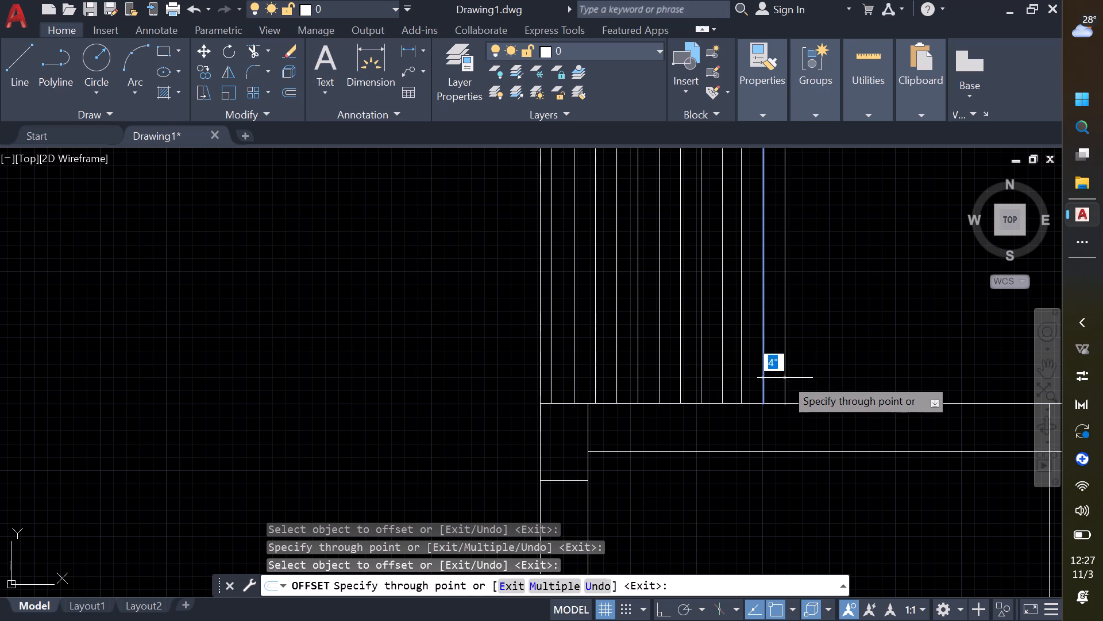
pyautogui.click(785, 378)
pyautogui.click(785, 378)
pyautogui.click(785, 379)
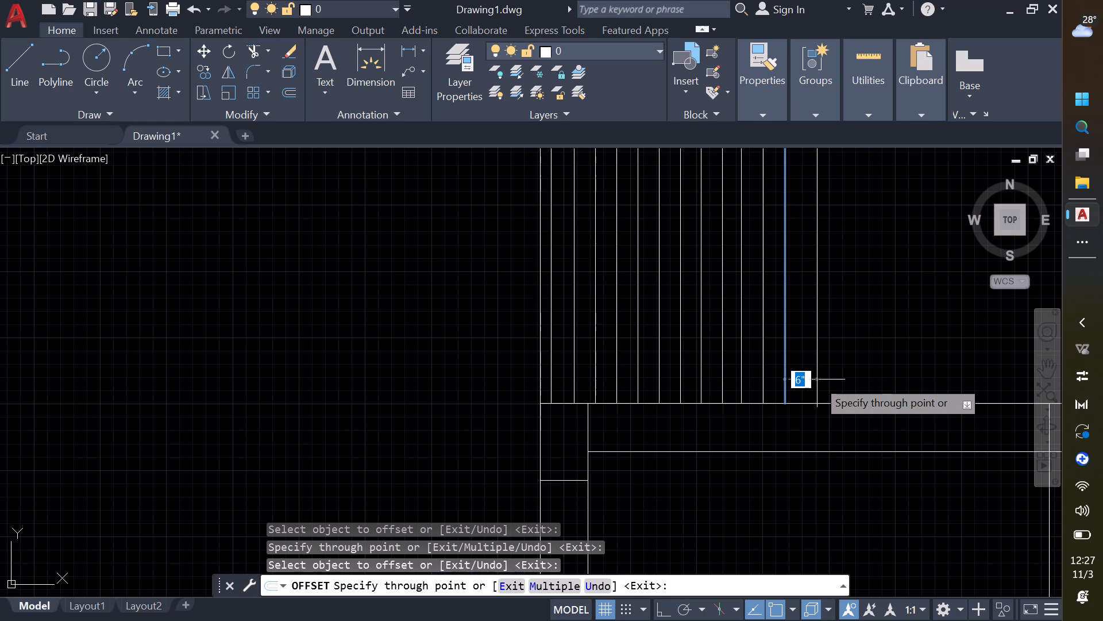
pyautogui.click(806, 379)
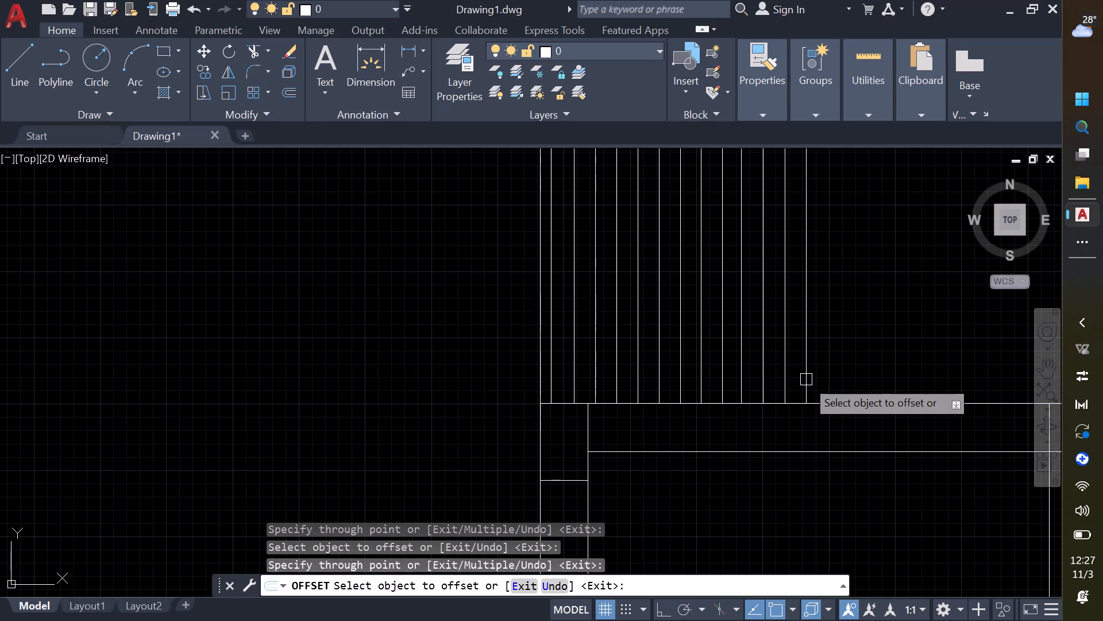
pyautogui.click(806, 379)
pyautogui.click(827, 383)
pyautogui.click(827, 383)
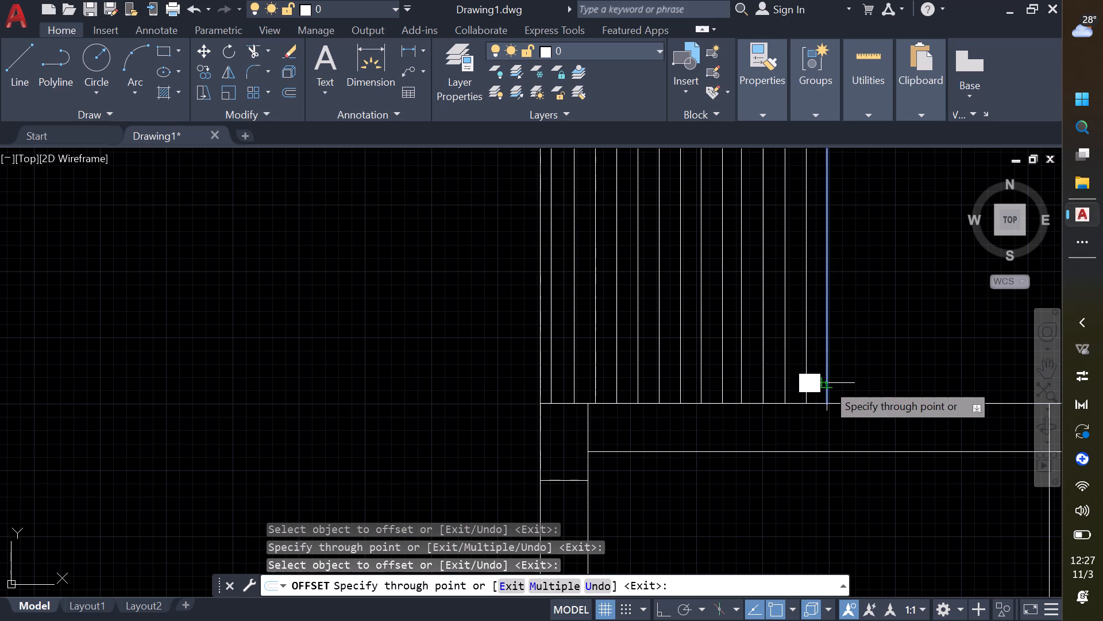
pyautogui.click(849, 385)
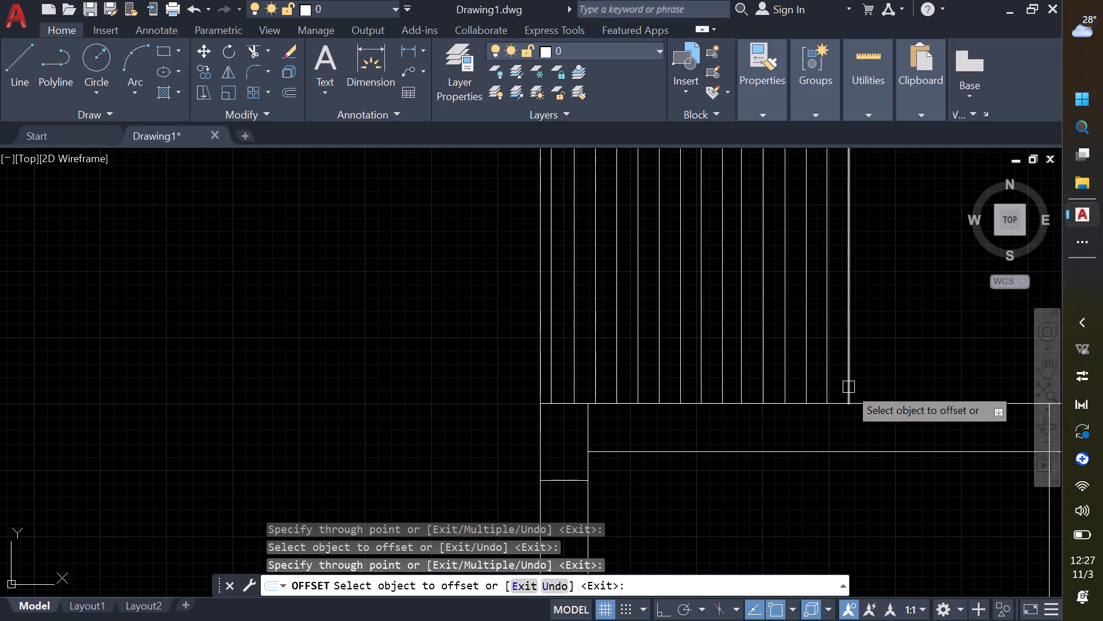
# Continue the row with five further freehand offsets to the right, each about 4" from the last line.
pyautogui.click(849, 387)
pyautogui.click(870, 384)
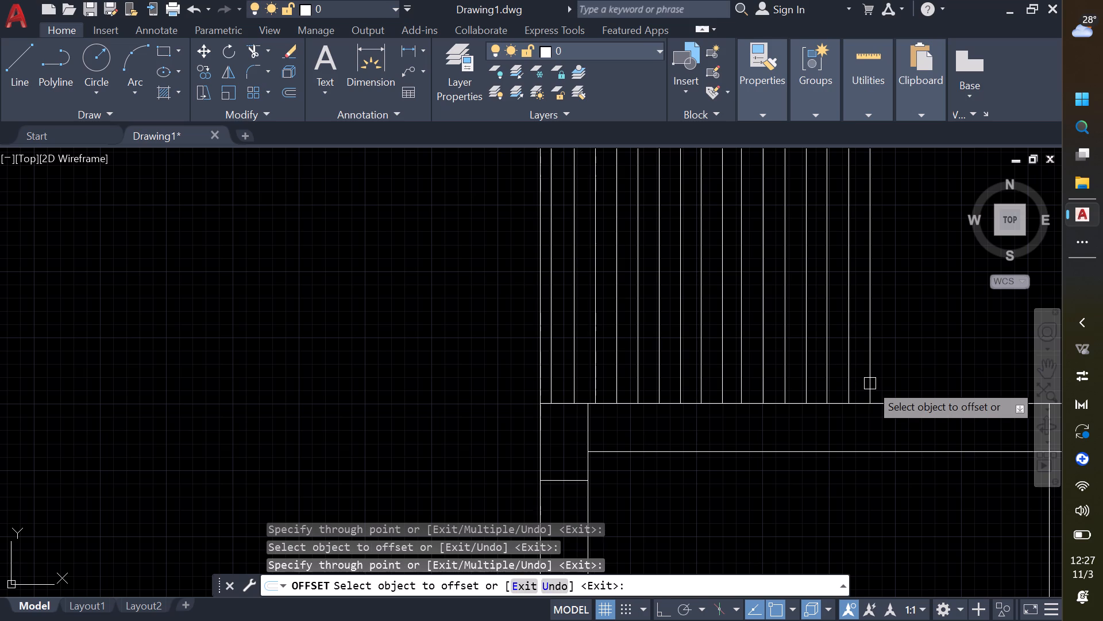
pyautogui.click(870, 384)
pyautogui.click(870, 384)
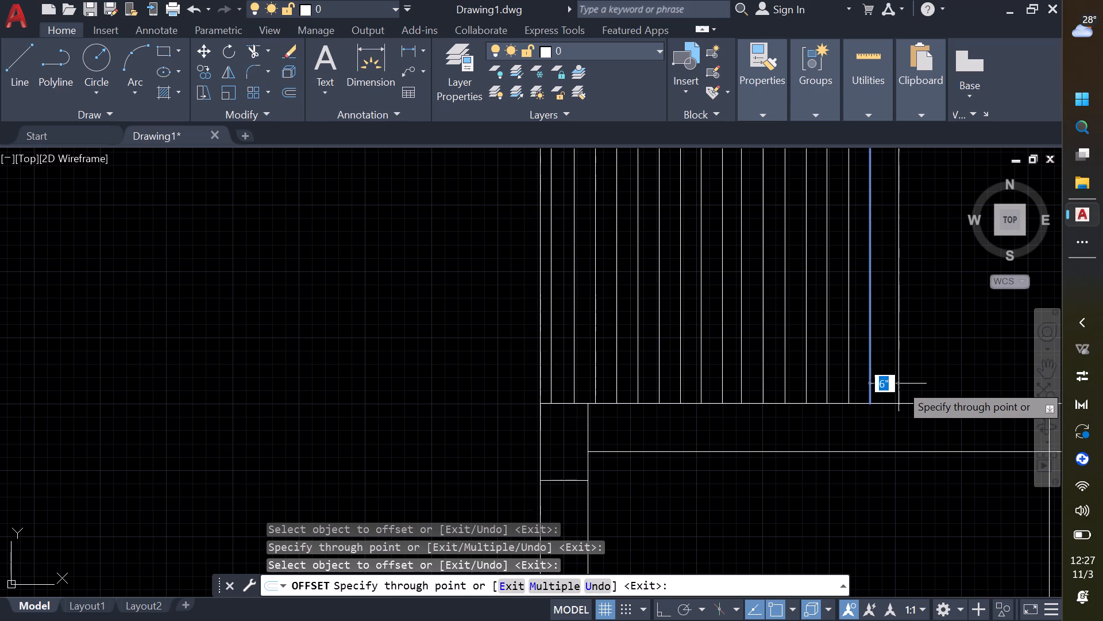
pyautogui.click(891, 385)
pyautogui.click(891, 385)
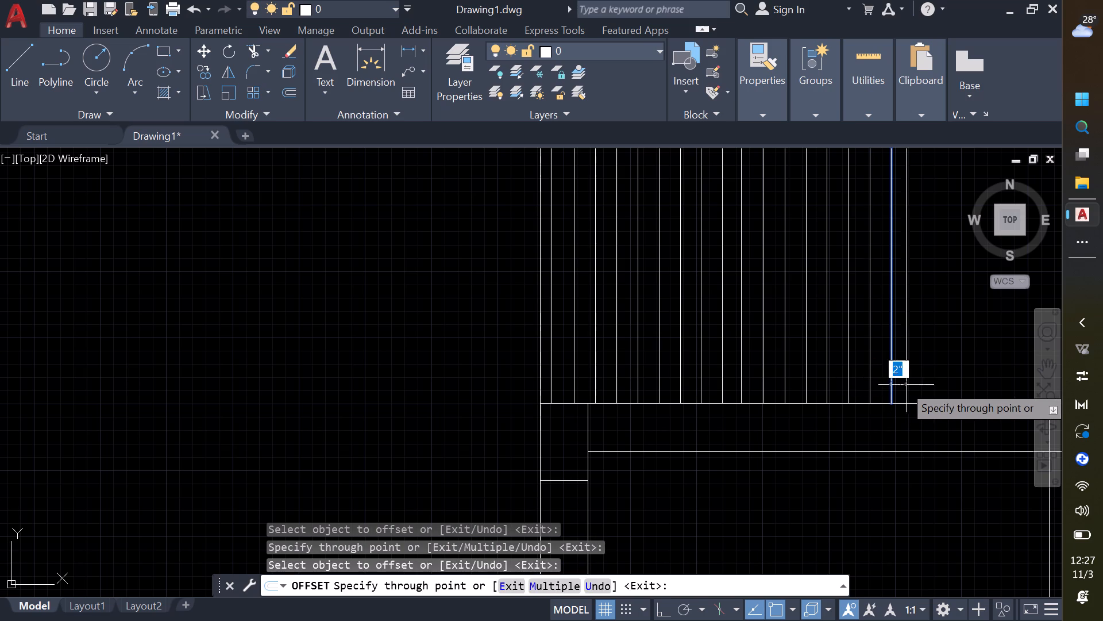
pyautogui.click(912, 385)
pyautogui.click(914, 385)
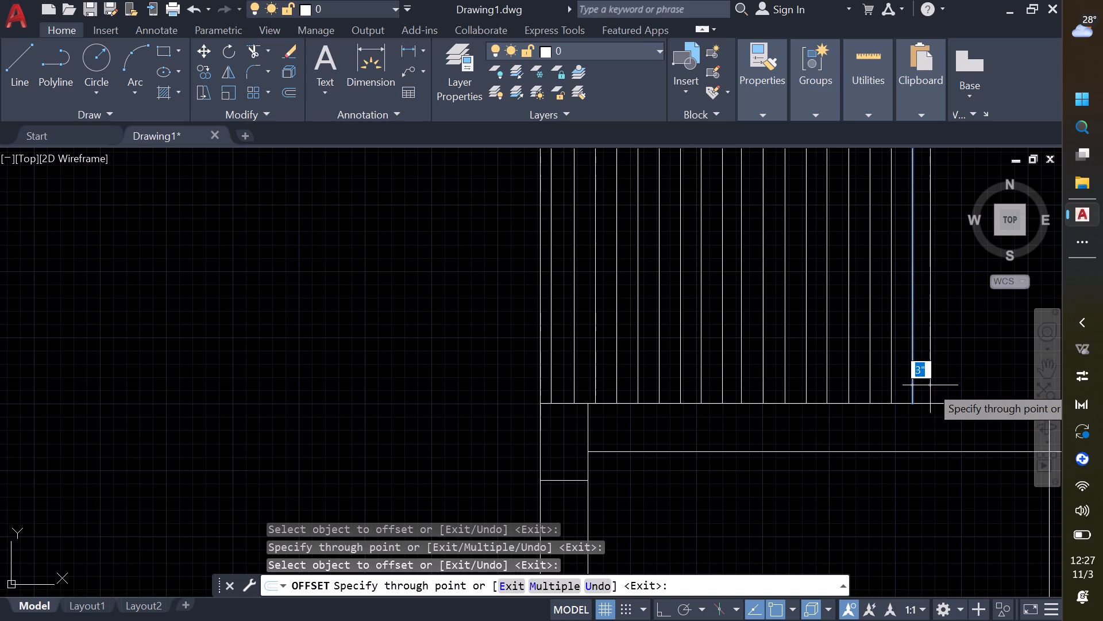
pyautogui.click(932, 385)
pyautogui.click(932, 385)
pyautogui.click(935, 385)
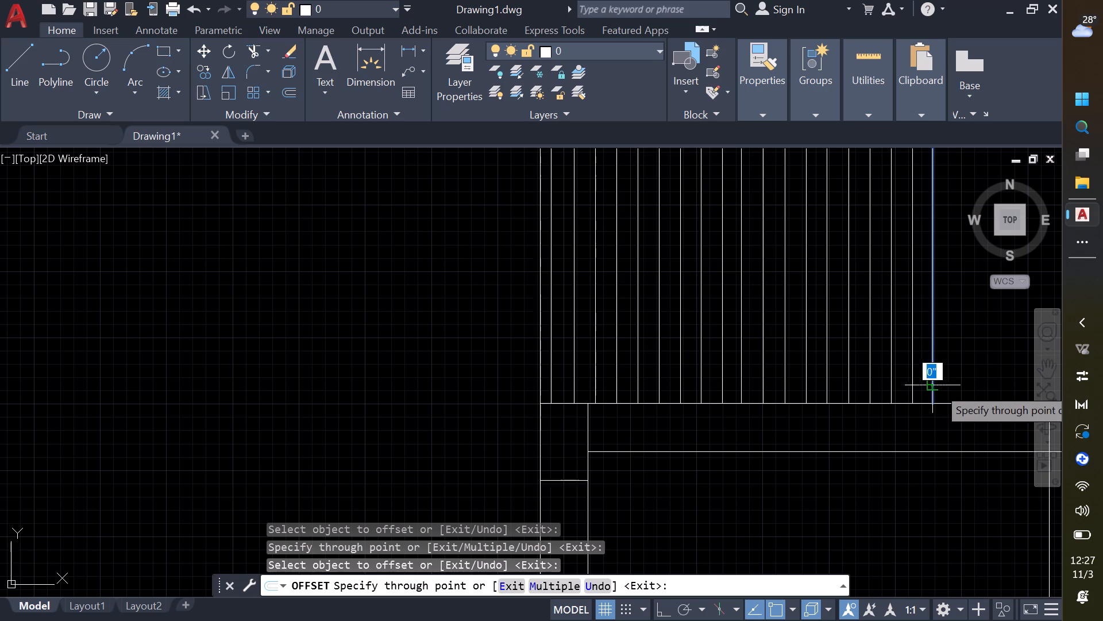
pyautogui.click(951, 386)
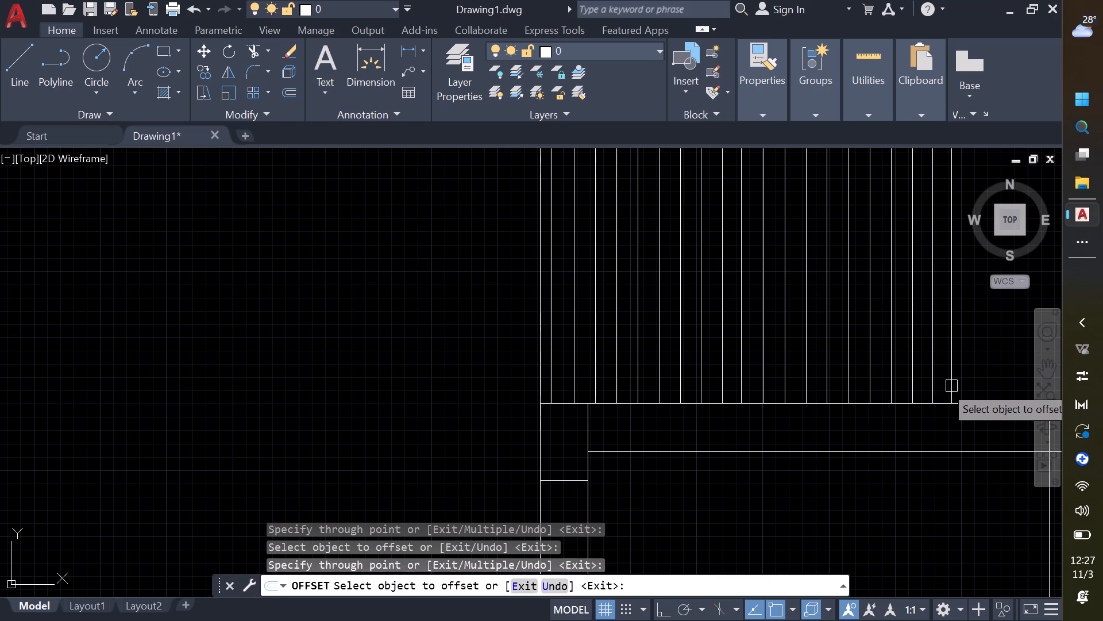
# Undo the row of 4"-spaced vertical lines back to the extension's left edge line and the line beside it.
pyautogui.click(951, 386)
pyautogui.moveTo(965, 374); pyautogui.dragTo(831, 458, button='middle')
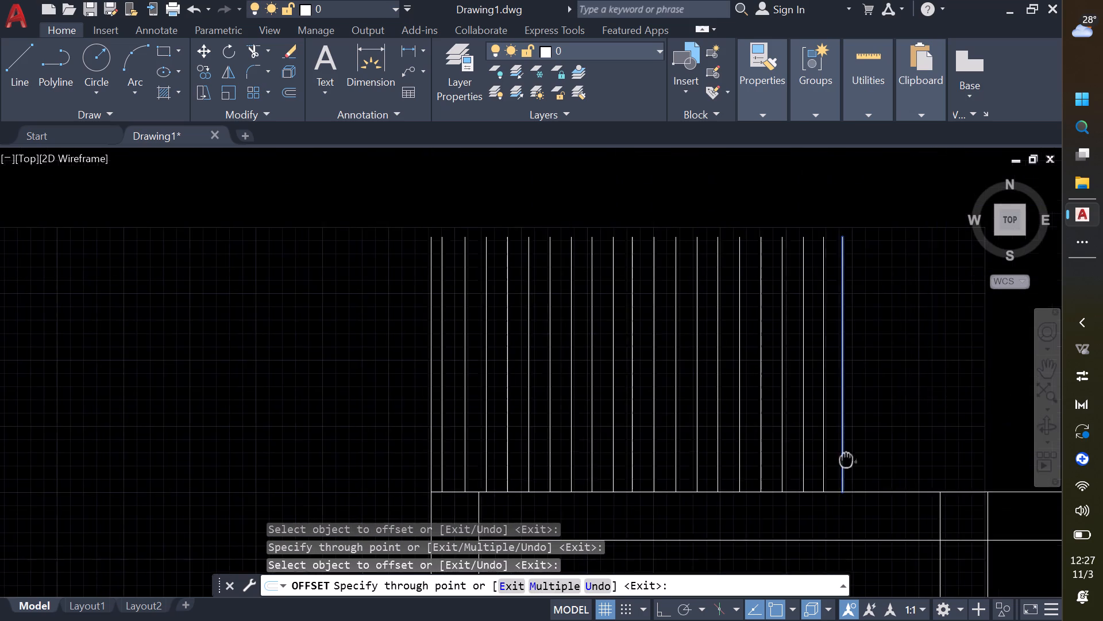
pyautogui.moveTo(831, 458); pyautogui.dragTo(763, 444, button='middle')
pyautogui.scroll(-1, 761, 442)
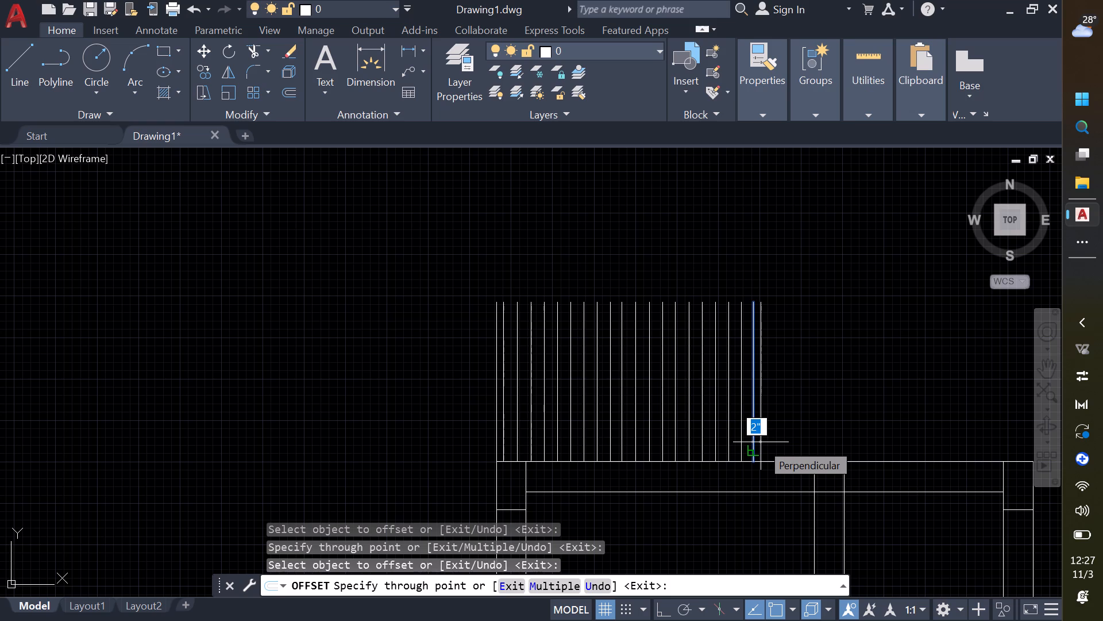
pyautogui.hotkey('ctrl', 'z')
pyautogui.hotkey('ctrl', 'z')
pyautogui.hotkey('ctrl', 'z')
pyautogui.hotkey('ctrl', 'z')
pyautogui.hotkey('ctrl', 'z')
pyautogui.hotkey('ctrl', 'z')
pyautogui.hotkey('ctrl', 'z')
pyautogui.hotkey('ctrl', 'z')
pyautogui.hotkey('ctrl', 'z')
pyautogui.hotkey('ctrl', 'z')
pyautogui.hotkey('ctrl', 'z')
pyautogui.hotkey('ctrl', 'z')
pyautogui.hotkey('ctrl', 'z')
pyautogui.hotkey('ctrl', 'z')
pyautogui.hotkey('ctrl', 'z')
pyautogui.hotkey('ctrl', 'z')
pyautogui.hotkey('ctrl', 'z')
pyautogui.hotkey('ctrl', 'z')
pyautogui.hotkey('ctrl', 'z')
pyautogui.hotkey('ctrl', 'z')
pyautogui.hotkey('ctrl', 'z')
pyautogui.hotkey('ctrl', 'z')
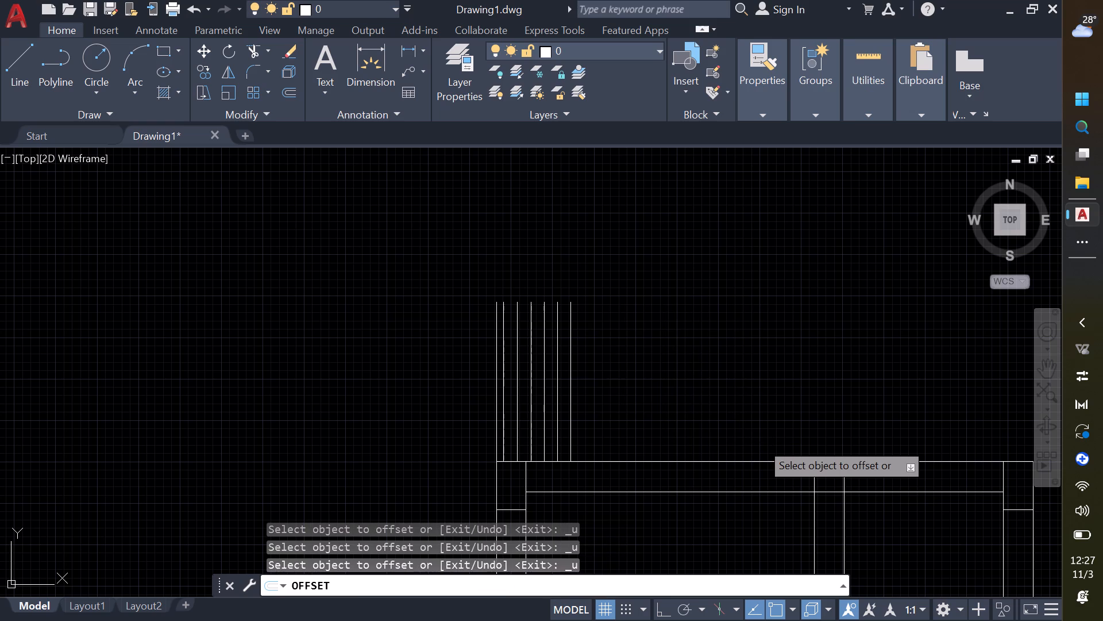
pyautogui.hotkey('ctrl', 'z')
pyautogui.hotkey('ctrl', 'z')
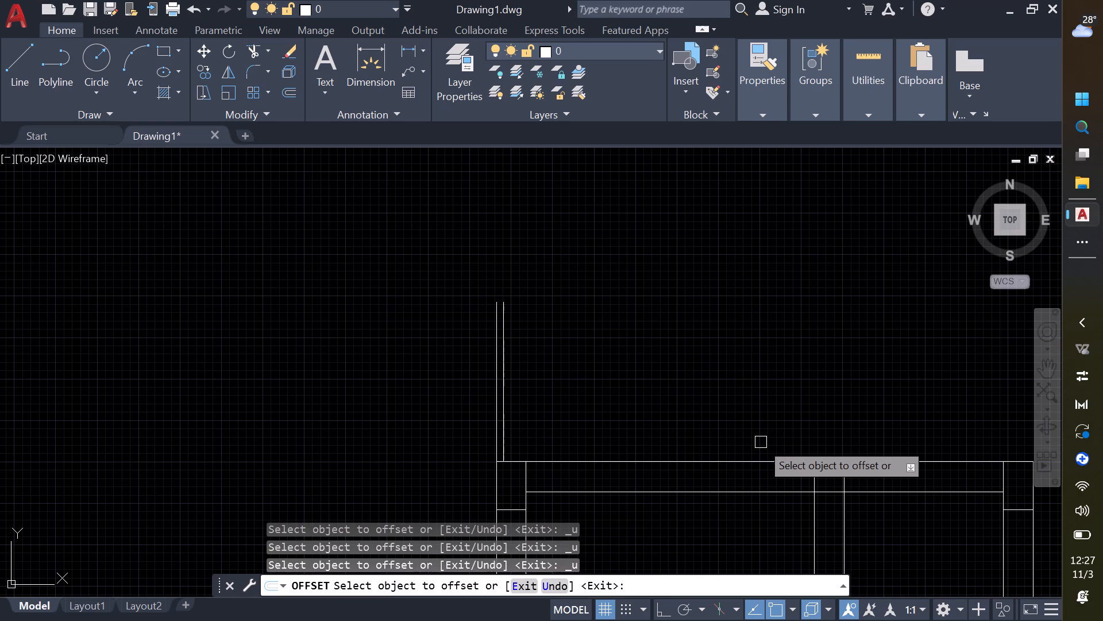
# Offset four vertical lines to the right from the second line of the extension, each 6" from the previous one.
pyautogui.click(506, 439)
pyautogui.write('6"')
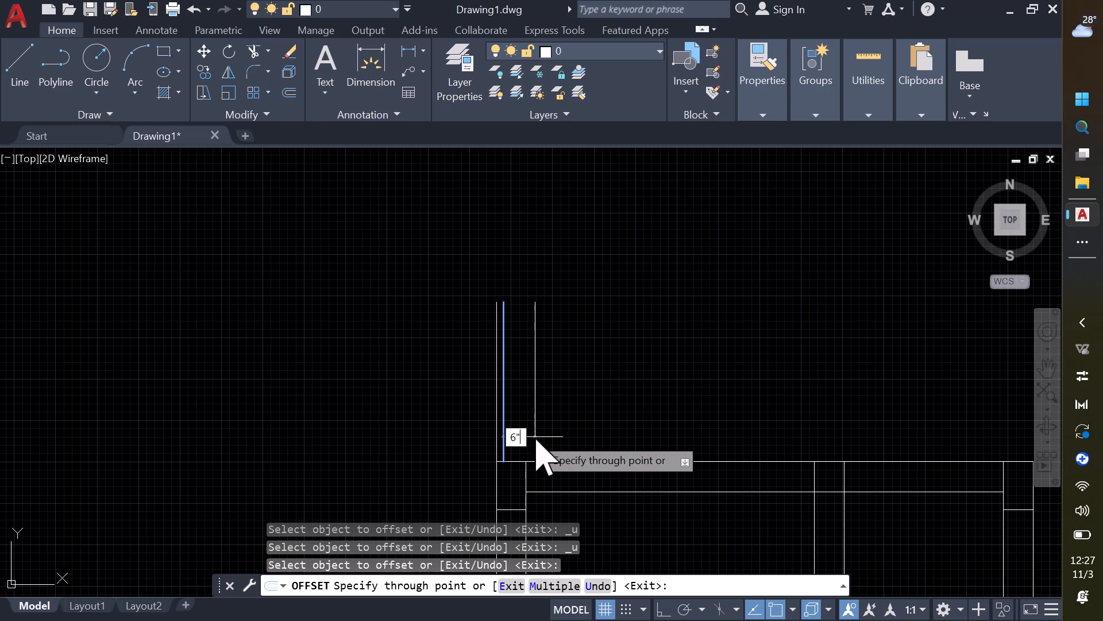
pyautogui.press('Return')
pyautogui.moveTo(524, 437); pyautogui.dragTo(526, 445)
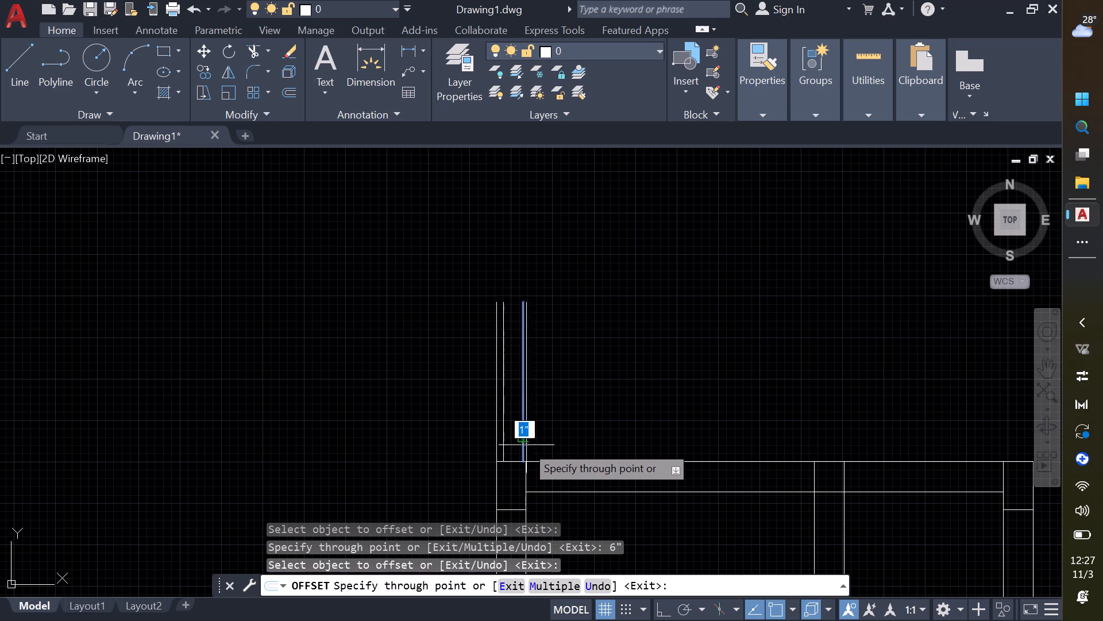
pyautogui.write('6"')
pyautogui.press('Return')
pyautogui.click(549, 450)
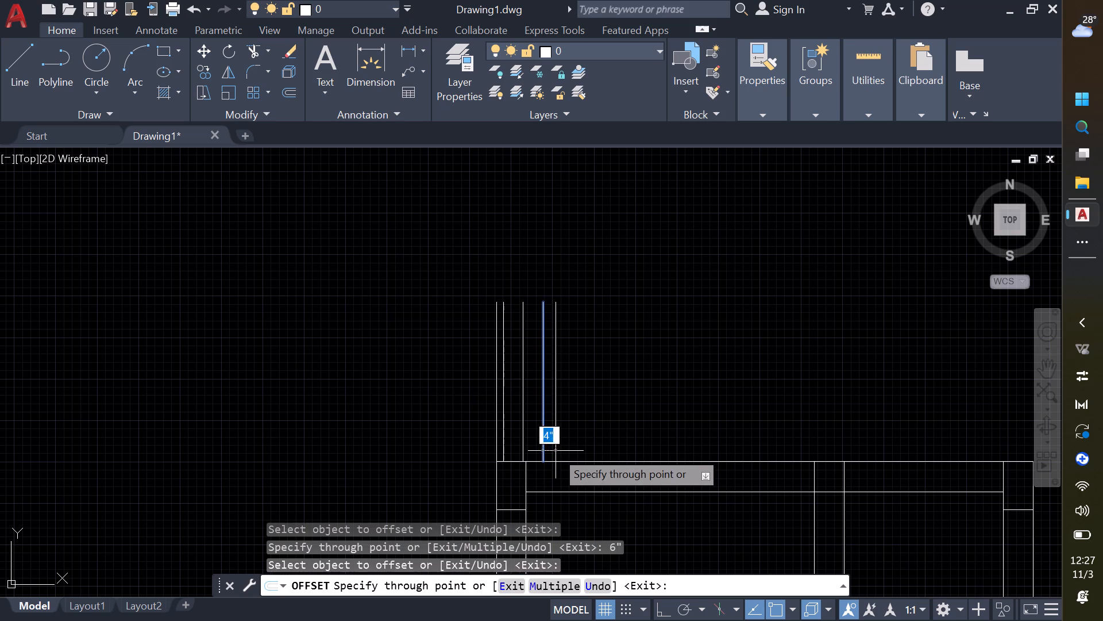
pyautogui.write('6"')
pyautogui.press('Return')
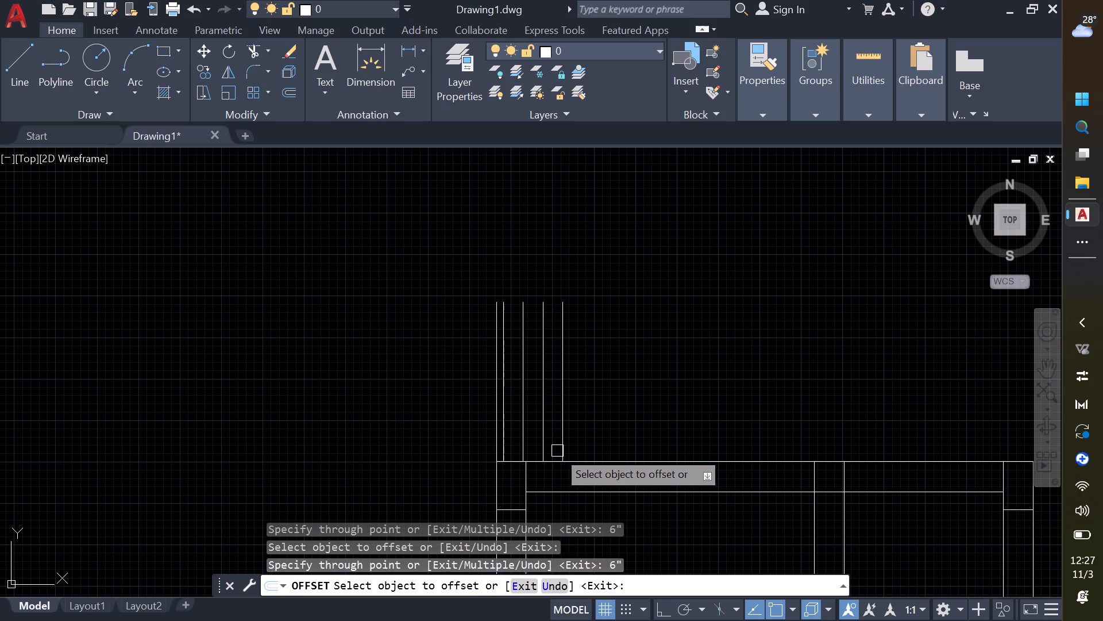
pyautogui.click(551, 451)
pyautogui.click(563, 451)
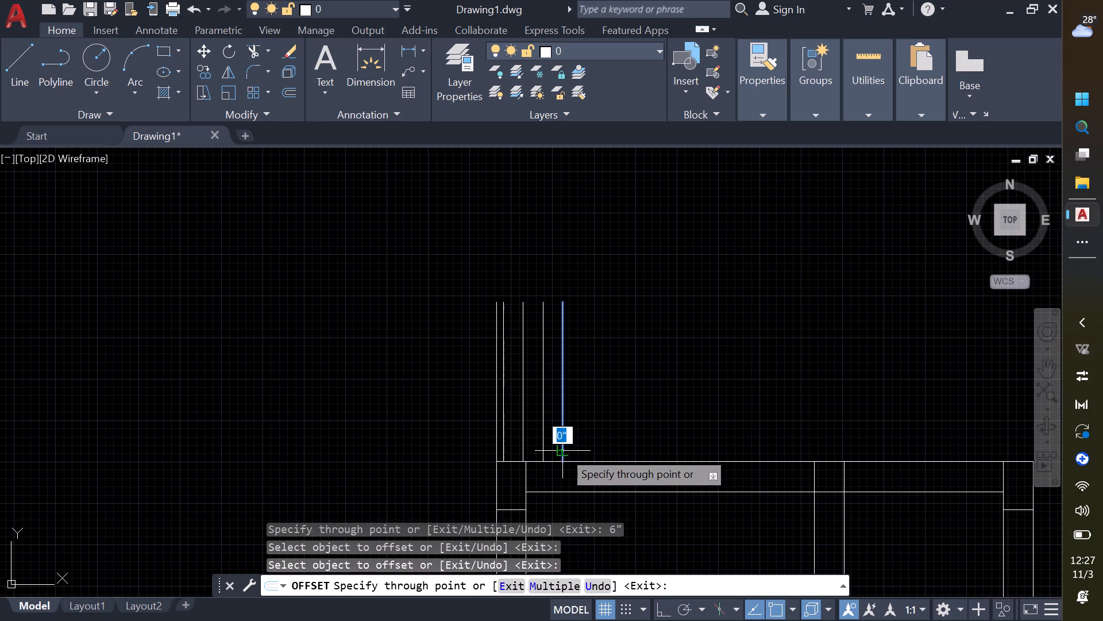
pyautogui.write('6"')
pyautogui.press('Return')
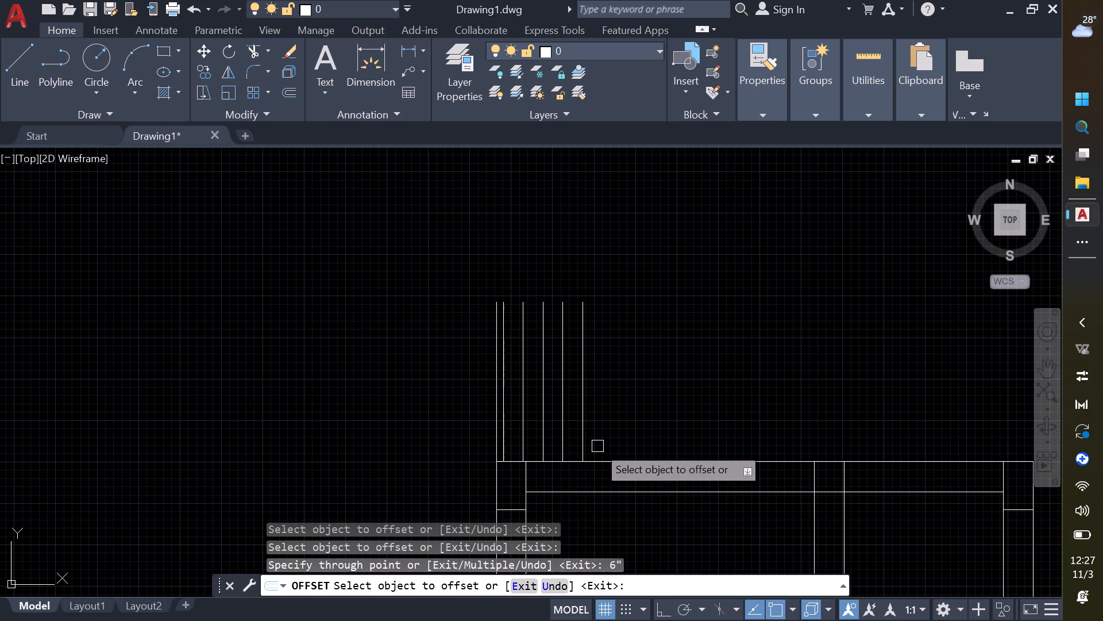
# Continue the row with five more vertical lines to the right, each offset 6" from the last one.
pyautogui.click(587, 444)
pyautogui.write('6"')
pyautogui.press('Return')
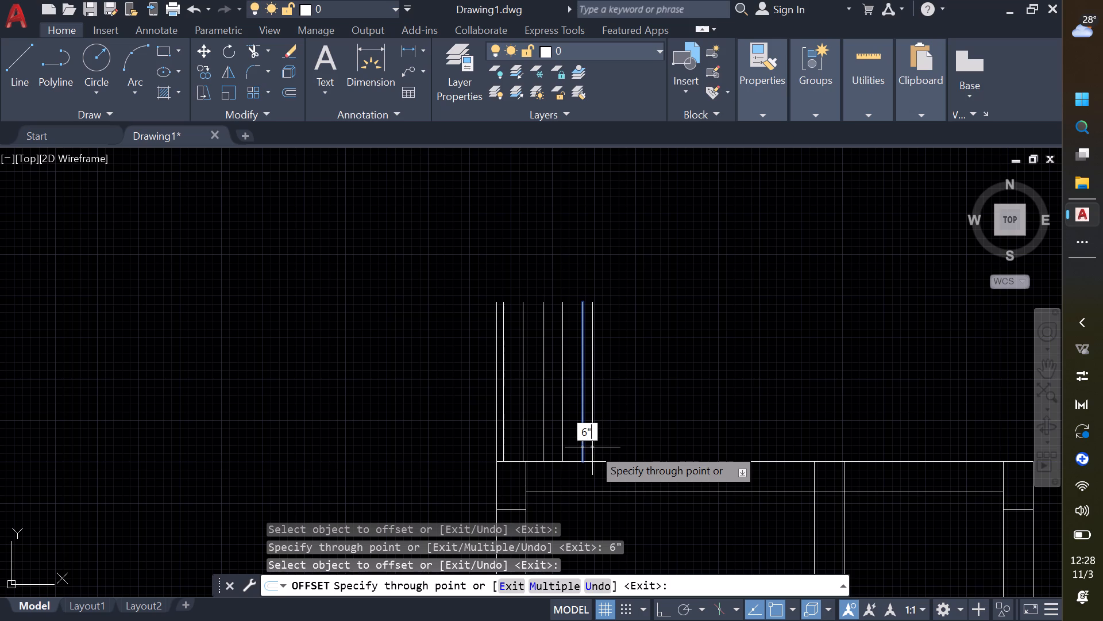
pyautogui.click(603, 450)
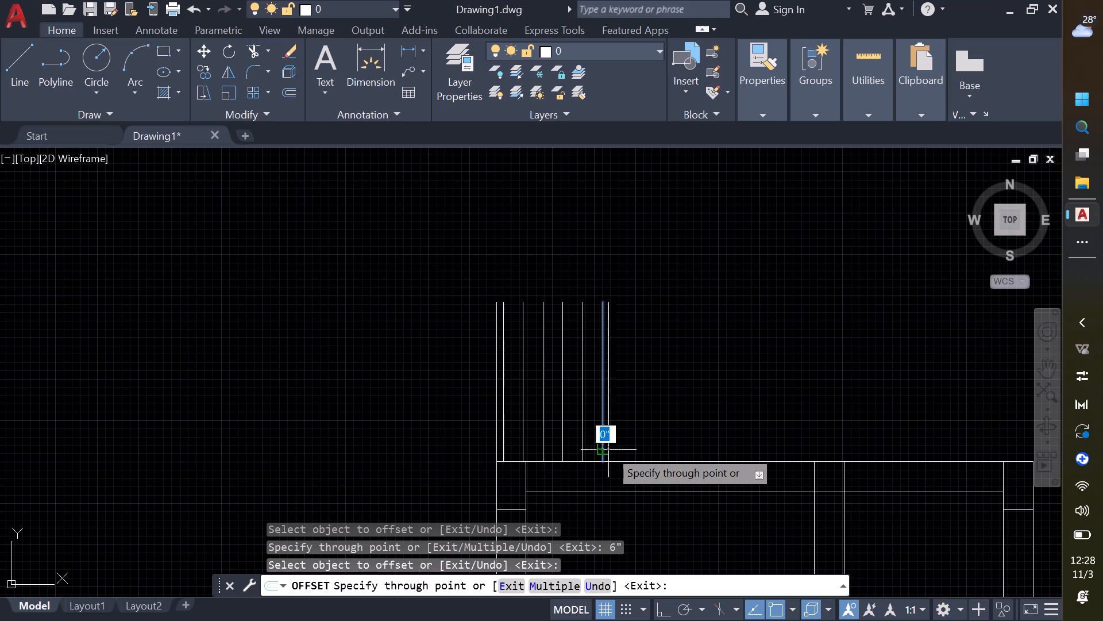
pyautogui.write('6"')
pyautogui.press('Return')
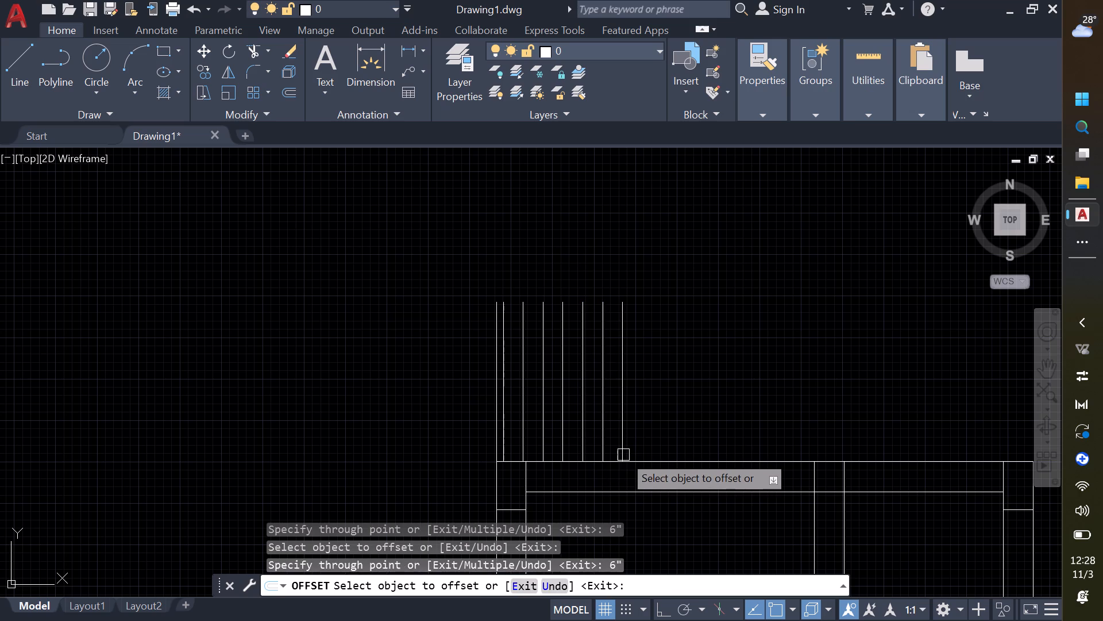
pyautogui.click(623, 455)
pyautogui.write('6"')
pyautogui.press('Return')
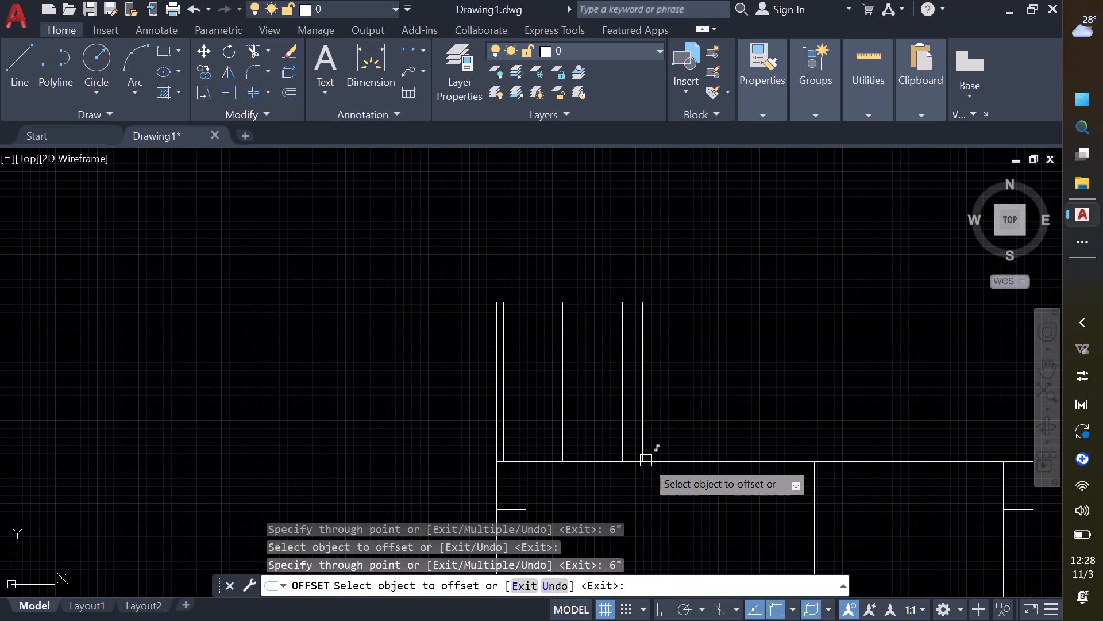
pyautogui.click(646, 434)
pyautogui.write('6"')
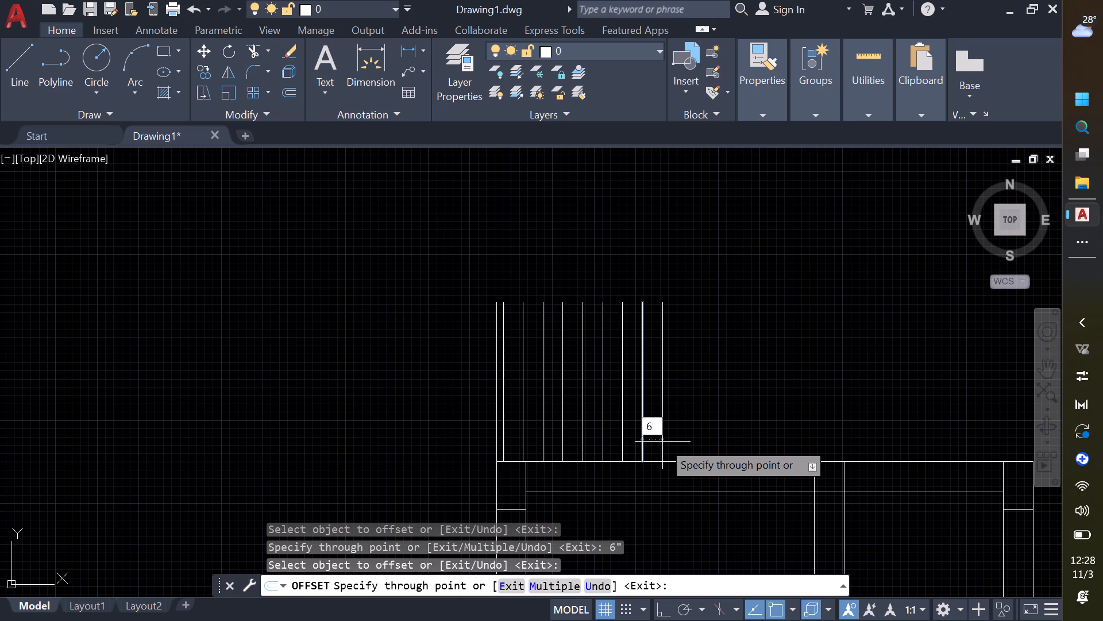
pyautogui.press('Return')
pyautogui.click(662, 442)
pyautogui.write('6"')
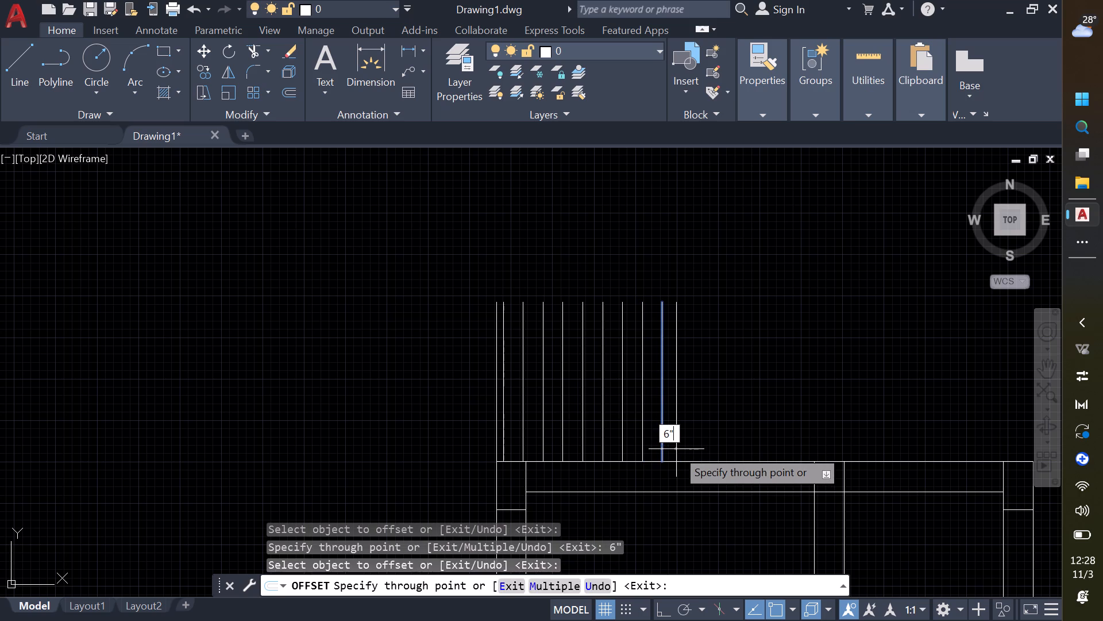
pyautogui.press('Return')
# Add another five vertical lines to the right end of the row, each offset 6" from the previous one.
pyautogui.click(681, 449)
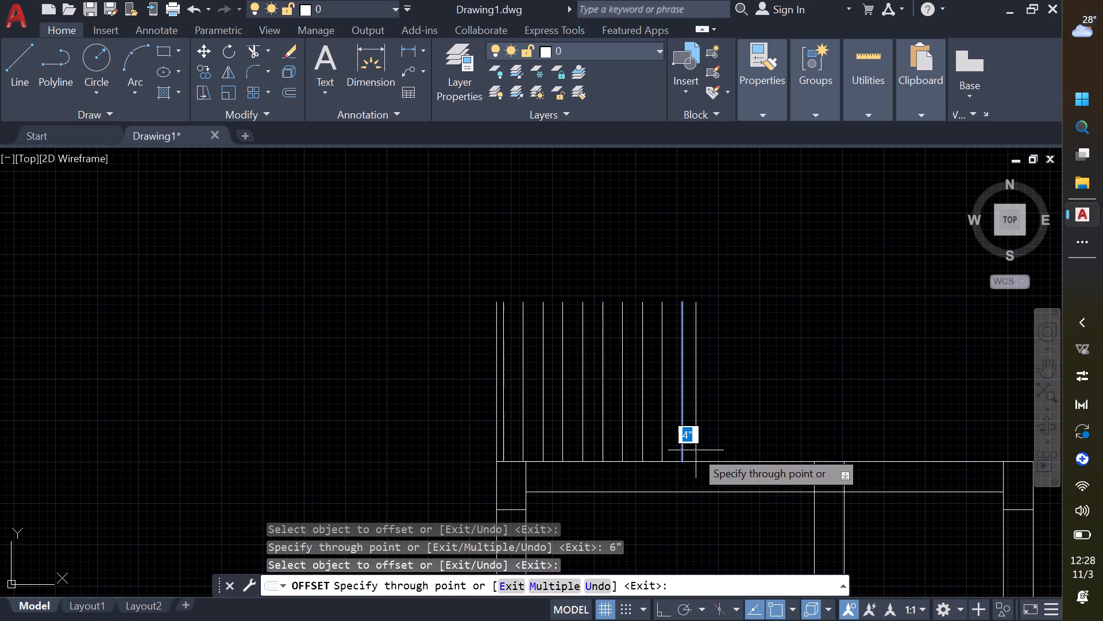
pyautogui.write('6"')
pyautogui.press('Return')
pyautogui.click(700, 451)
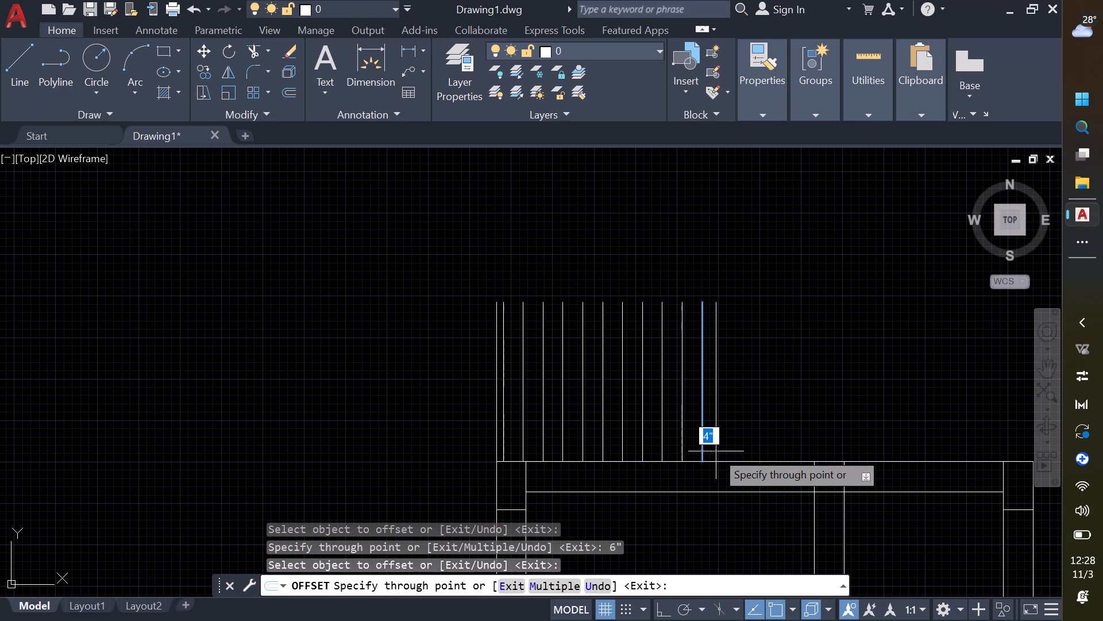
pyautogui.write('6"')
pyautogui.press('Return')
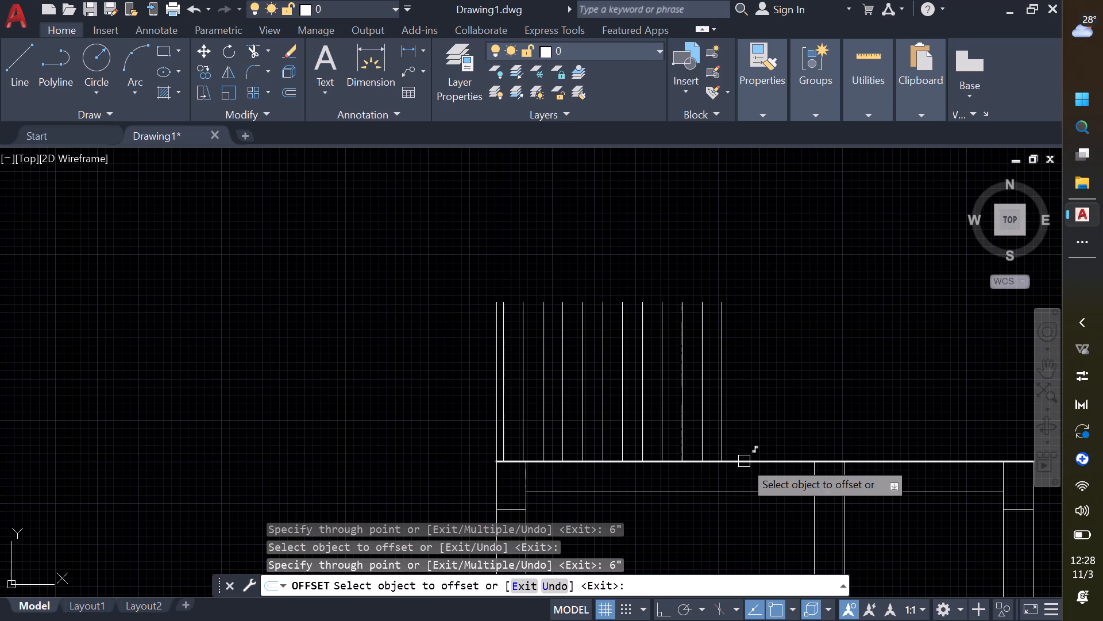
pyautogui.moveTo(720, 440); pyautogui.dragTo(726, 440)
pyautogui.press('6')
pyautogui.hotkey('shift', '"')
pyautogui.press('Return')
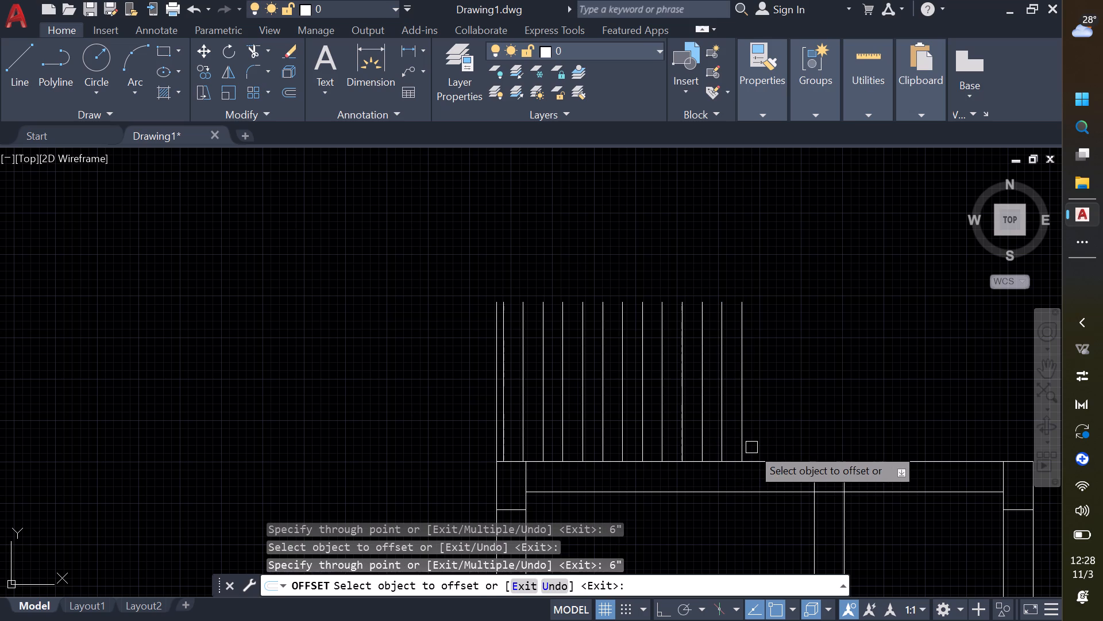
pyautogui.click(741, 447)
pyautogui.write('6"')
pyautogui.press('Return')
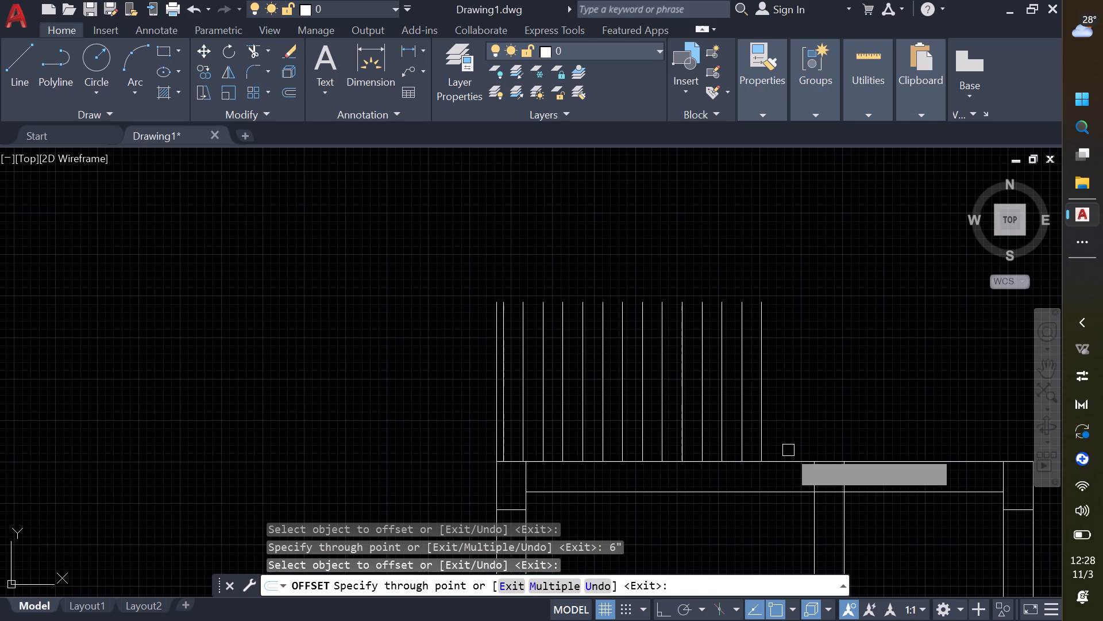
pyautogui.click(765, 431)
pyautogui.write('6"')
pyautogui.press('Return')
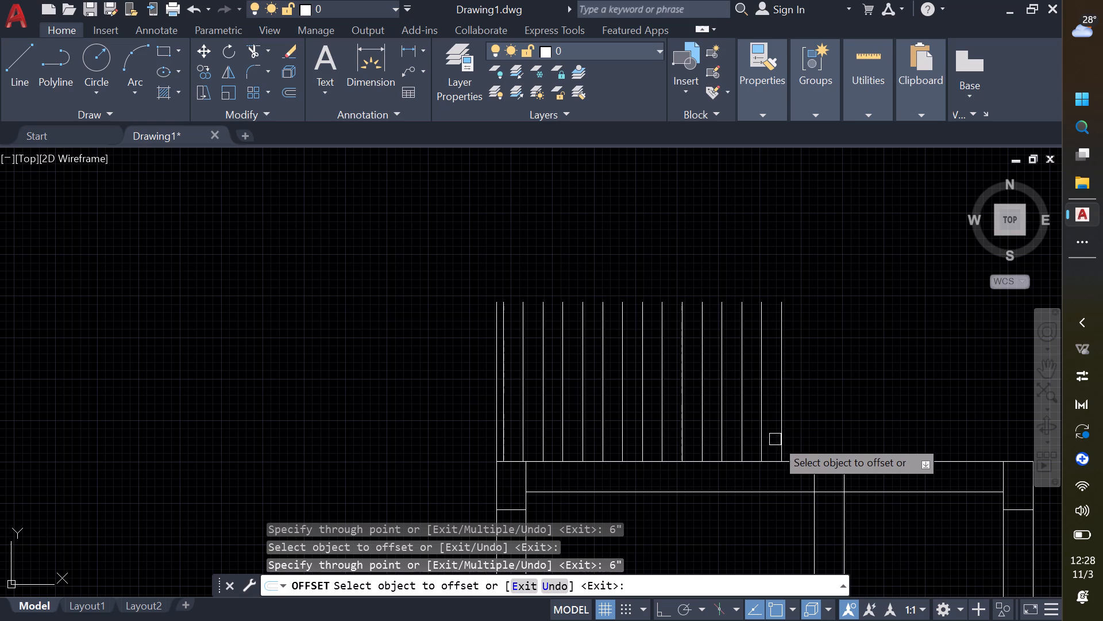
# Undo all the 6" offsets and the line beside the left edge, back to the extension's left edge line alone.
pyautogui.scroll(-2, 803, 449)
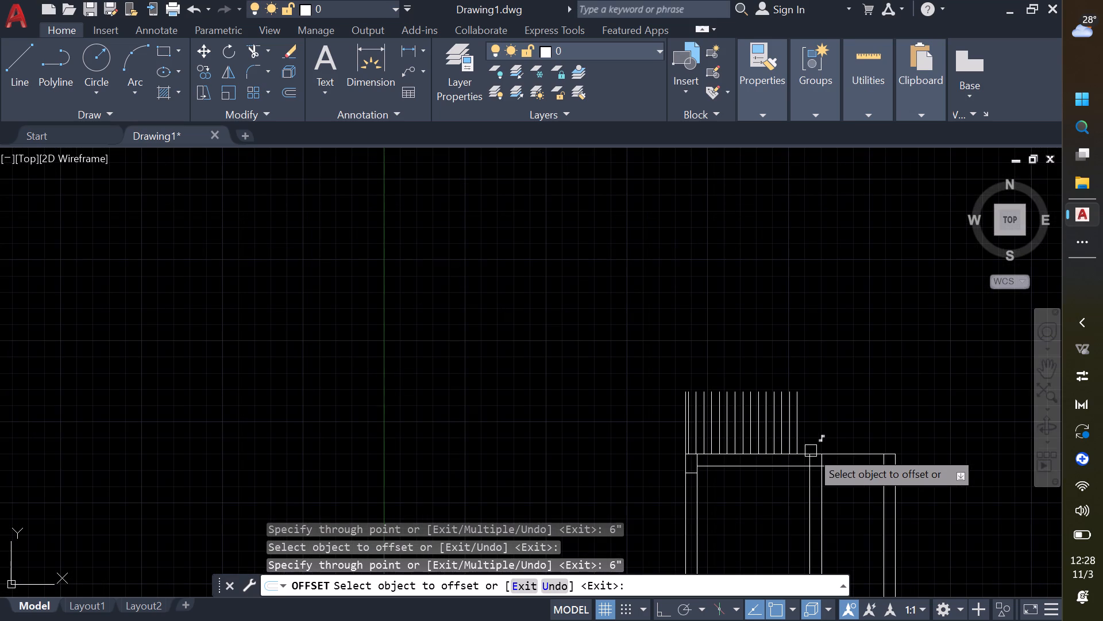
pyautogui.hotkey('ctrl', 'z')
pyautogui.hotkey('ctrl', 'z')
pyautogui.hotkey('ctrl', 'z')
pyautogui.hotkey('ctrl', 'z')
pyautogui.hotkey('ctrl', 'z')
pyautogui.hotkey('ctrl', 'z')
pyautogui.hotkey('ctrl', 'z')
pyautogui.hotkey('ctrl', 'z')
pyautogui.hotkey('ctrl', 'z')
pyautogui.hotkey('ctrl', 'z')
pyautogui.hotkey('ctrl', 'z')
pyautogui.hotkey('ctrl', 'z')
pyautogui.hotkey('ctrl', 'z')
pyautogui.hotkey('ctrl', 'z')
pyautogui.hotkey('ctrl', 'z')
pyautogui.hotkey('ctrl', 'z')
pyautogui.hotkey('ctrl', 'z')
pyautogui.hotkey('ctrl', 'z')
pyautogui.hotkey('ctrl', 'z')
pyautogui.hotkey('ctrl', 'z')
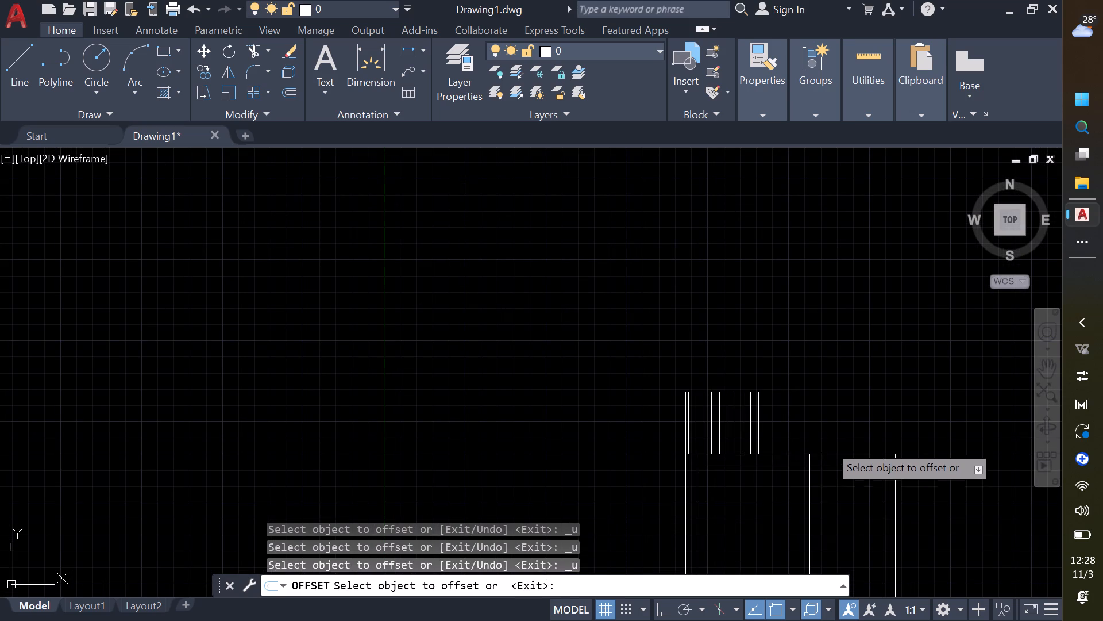
# Offset the extension's left edge line 4" to the right.
pyautogui.keyDown('ctrl'); pyautogui.scroll(2, 700, 415); pyautogui.keyUp('ctrl')
pyautogui.scroll(1, 696, 415)
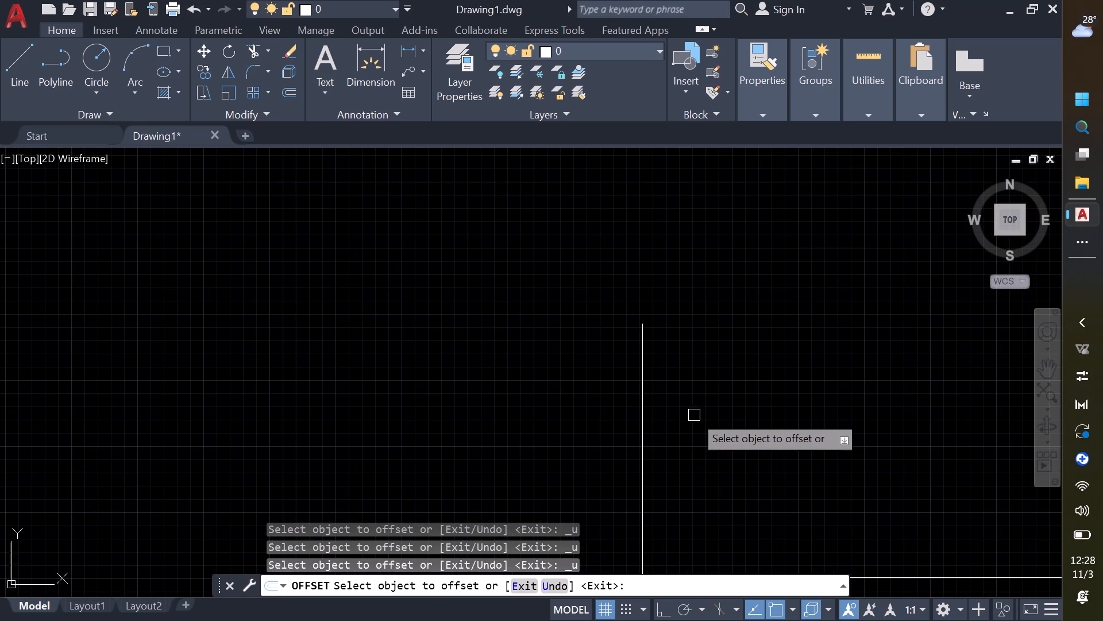
pyautogui.click(641, 430)
pyautogui.write('4"')
pyautogui.press('Return')
# Offset four vertical lines to the right from the new line, each 9" from the previous one.
pyautogui.click(660, 436)
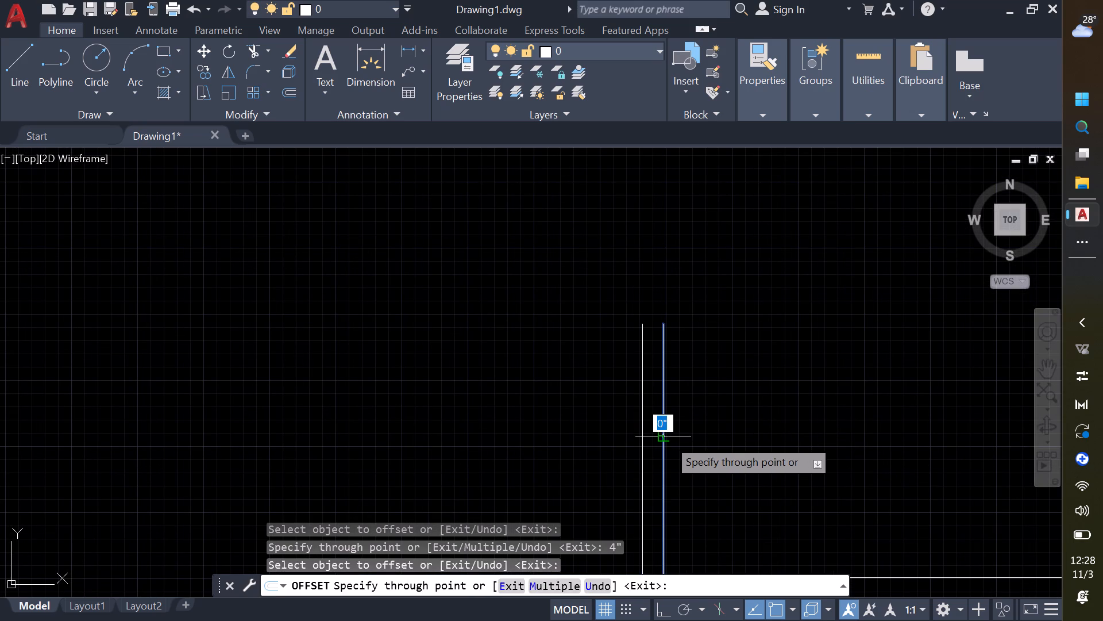
pyautogui.write('9"')
pyautogui.press('Return')
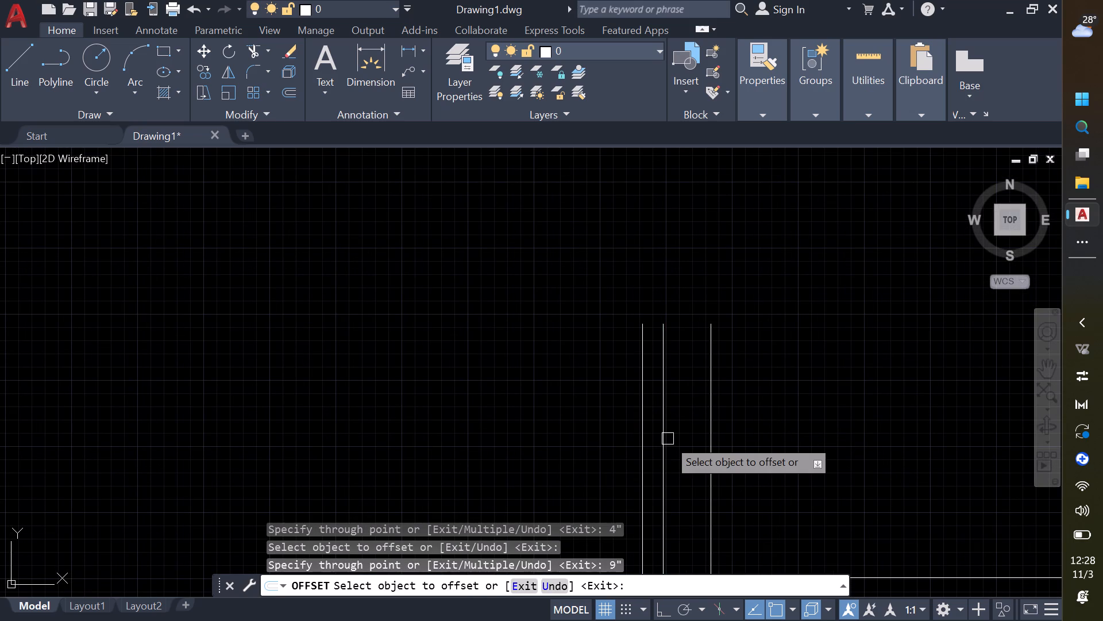
pyautogui.click(715, 453)
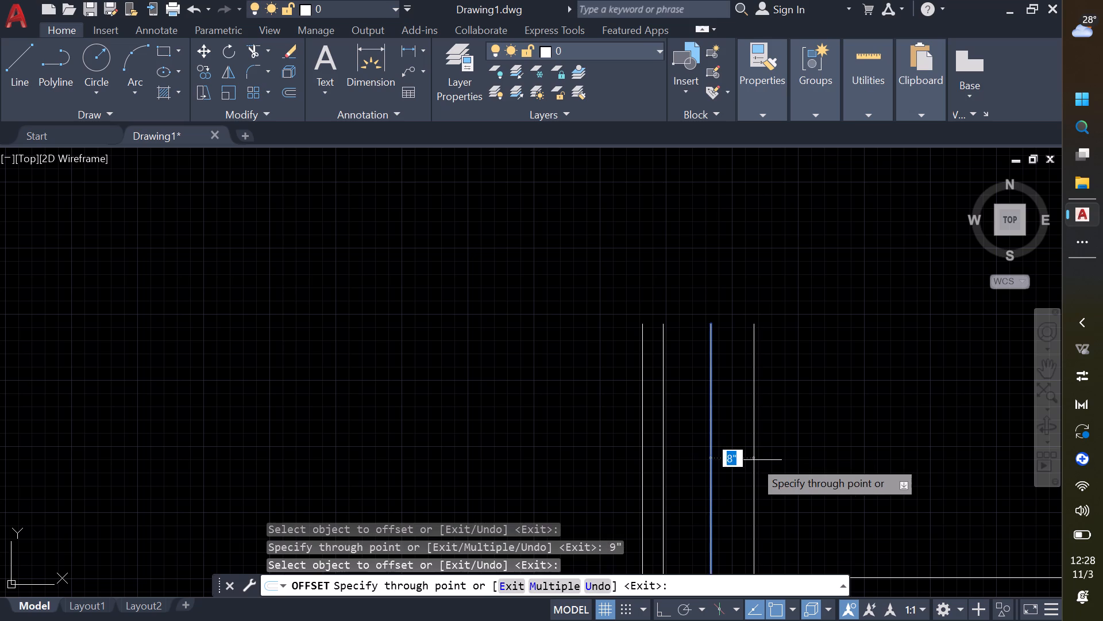
pyautogui.write('9"')
pyautogui.press('Return')
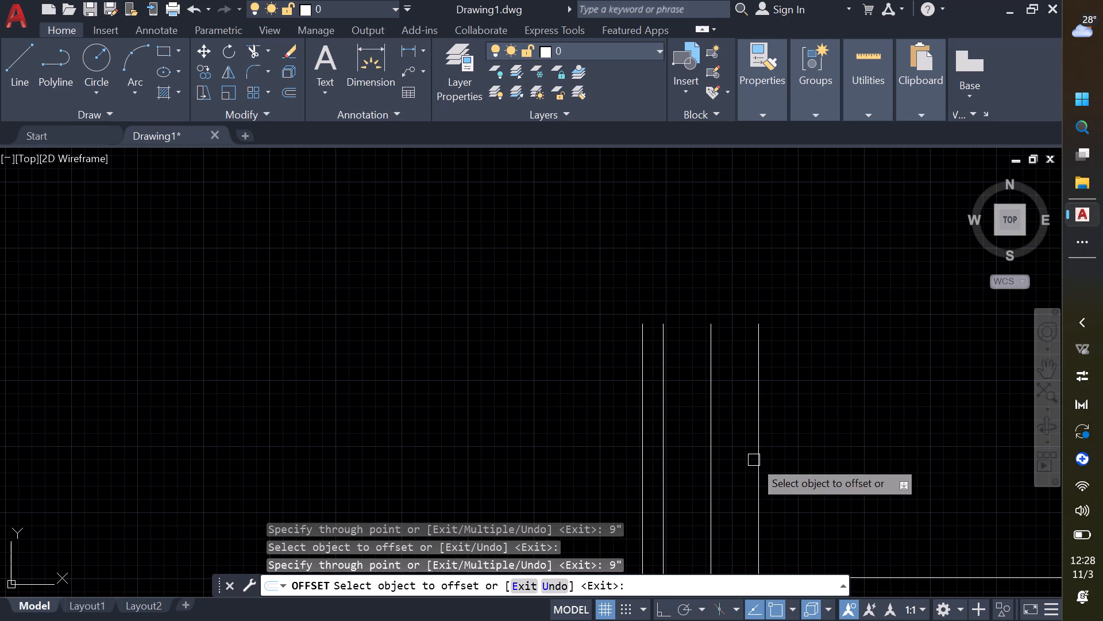
pyautogui.scroll(-2, 841, 541)
pyautogui.moveTo(826, 536); pyautogui.dragTo(524, 382, button='middle')
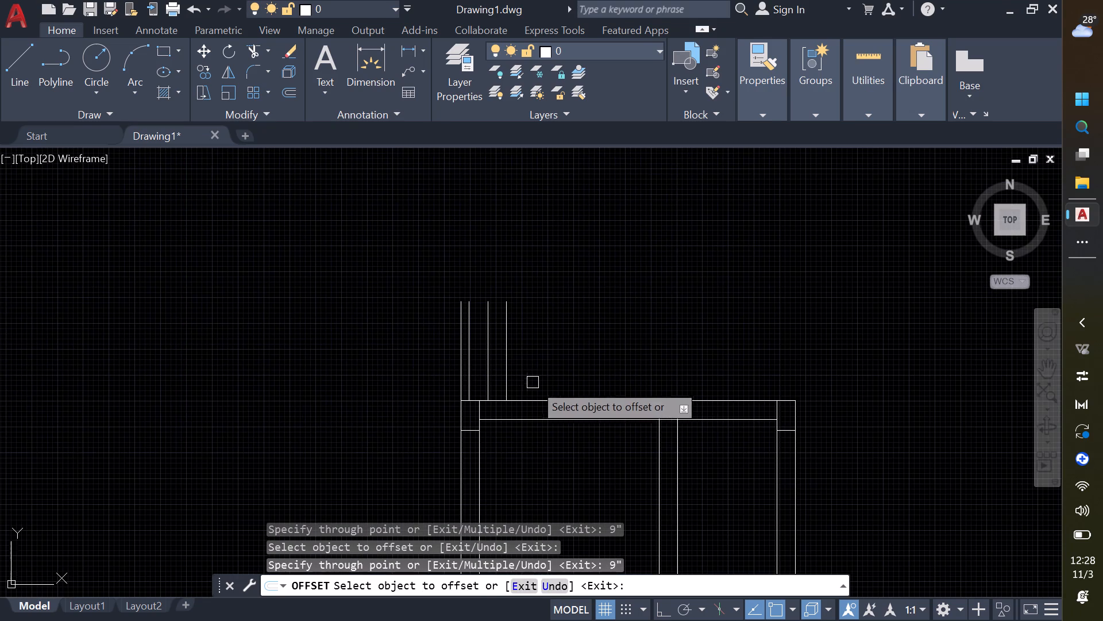
pyautogui.click(507, 381)
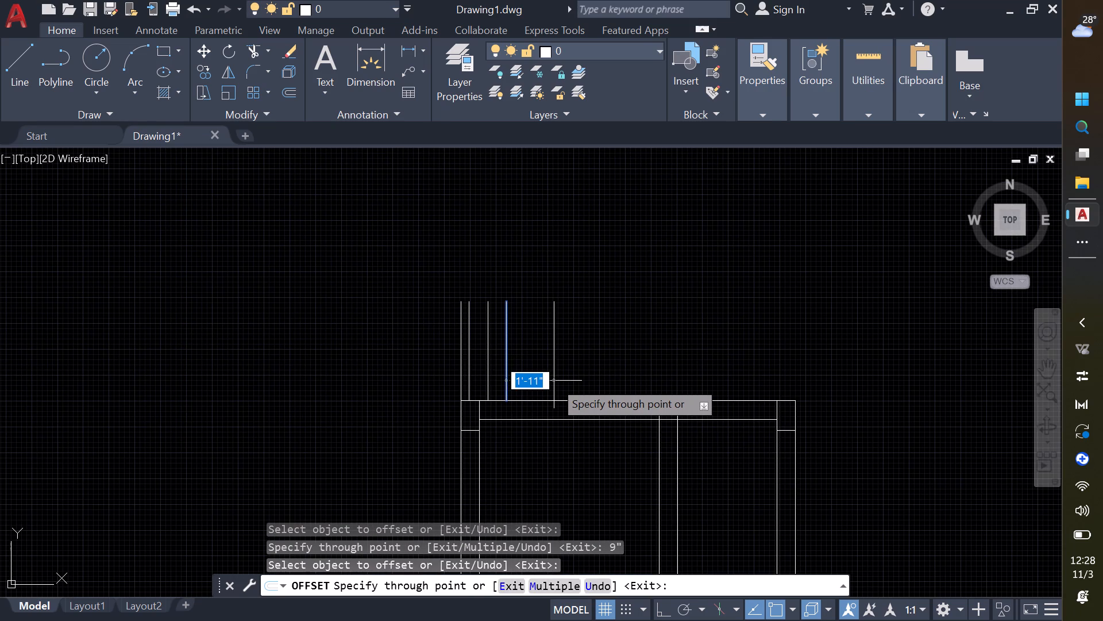
pyautogui.write('9"')
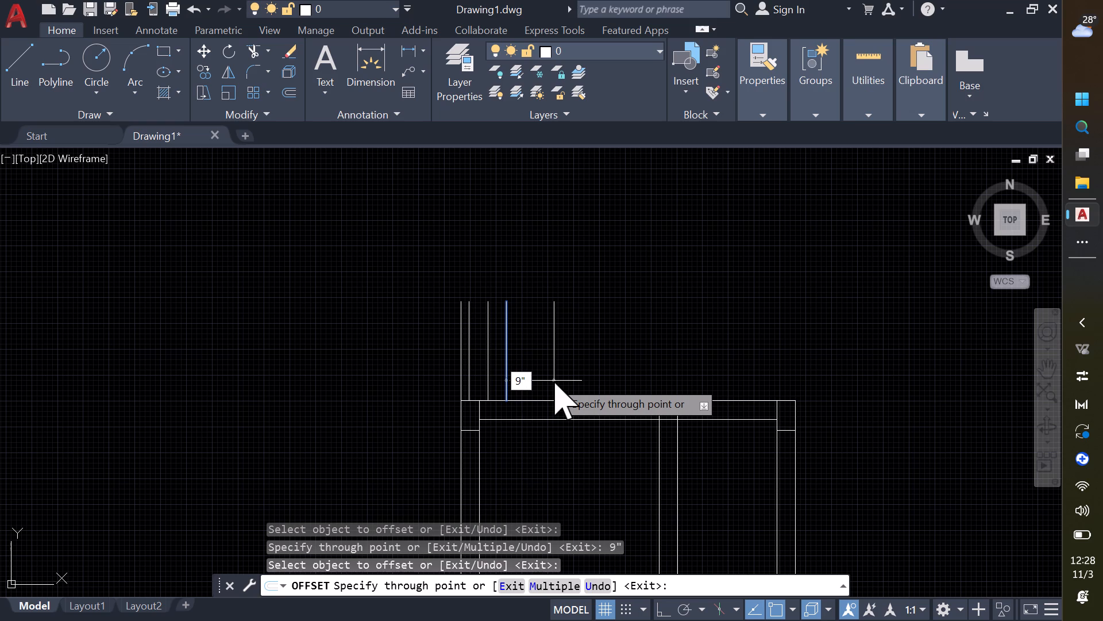
pyautogui.press('Return')
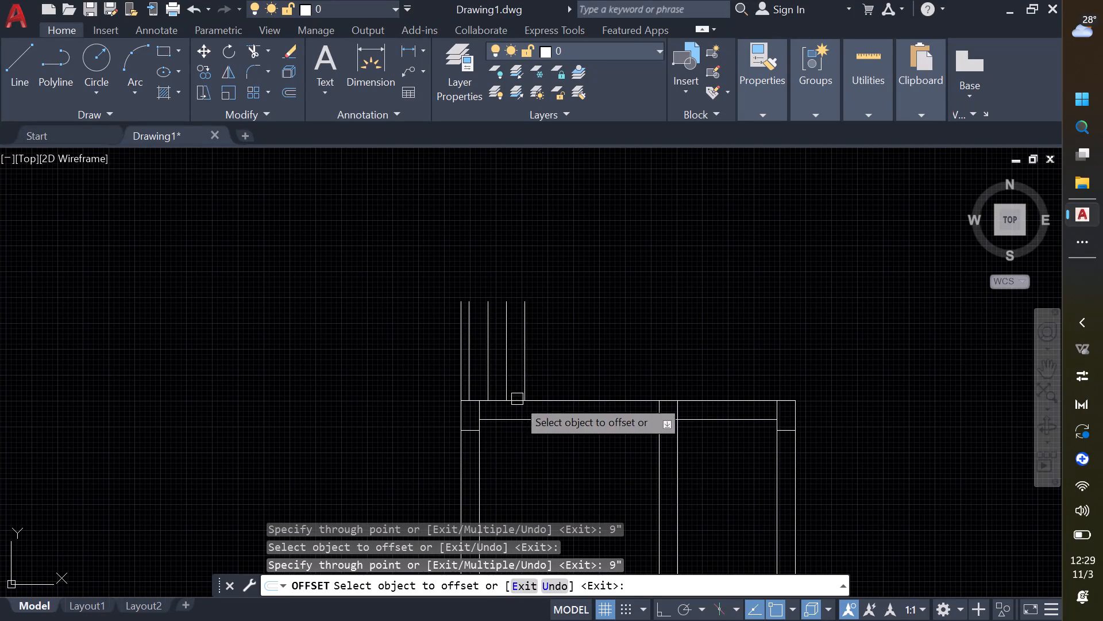
pyautogui.click(524, 382)
pyautogui.write('9"')
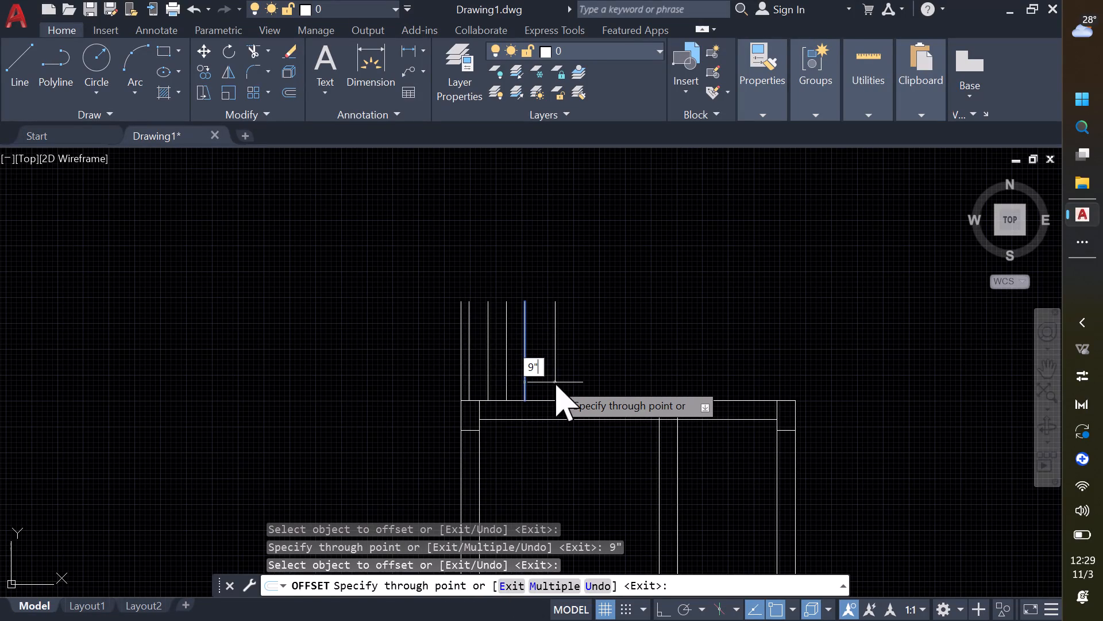
pyautogui.press('Return')
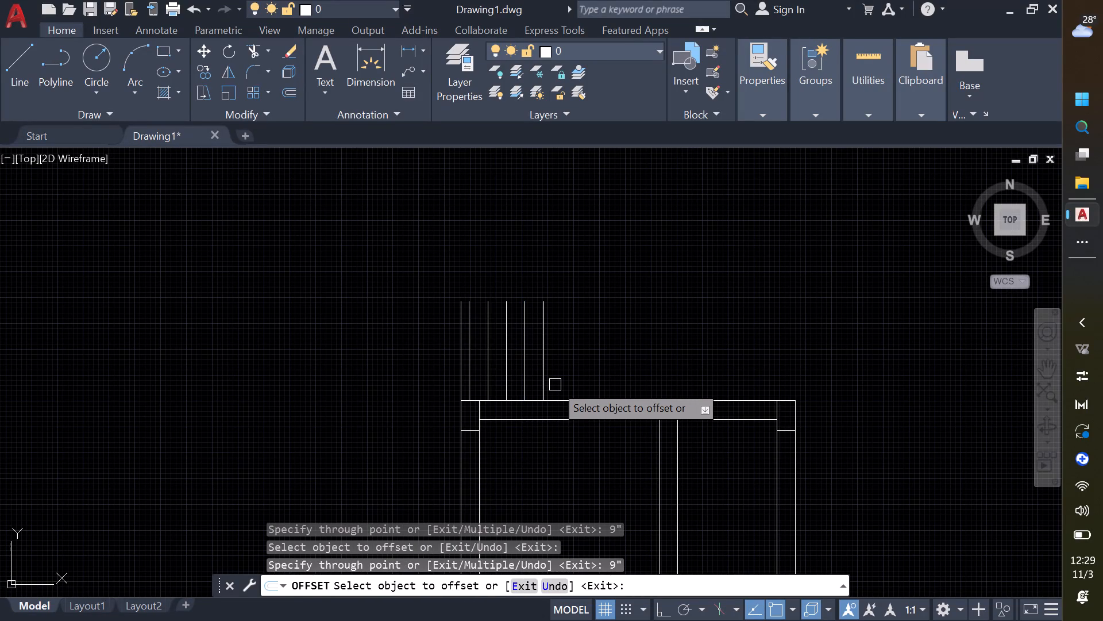
# Continue the row above the plan by offsetting four vertical lines to the right, each 9" from the previous one.
pyautogui.click(542, 363)
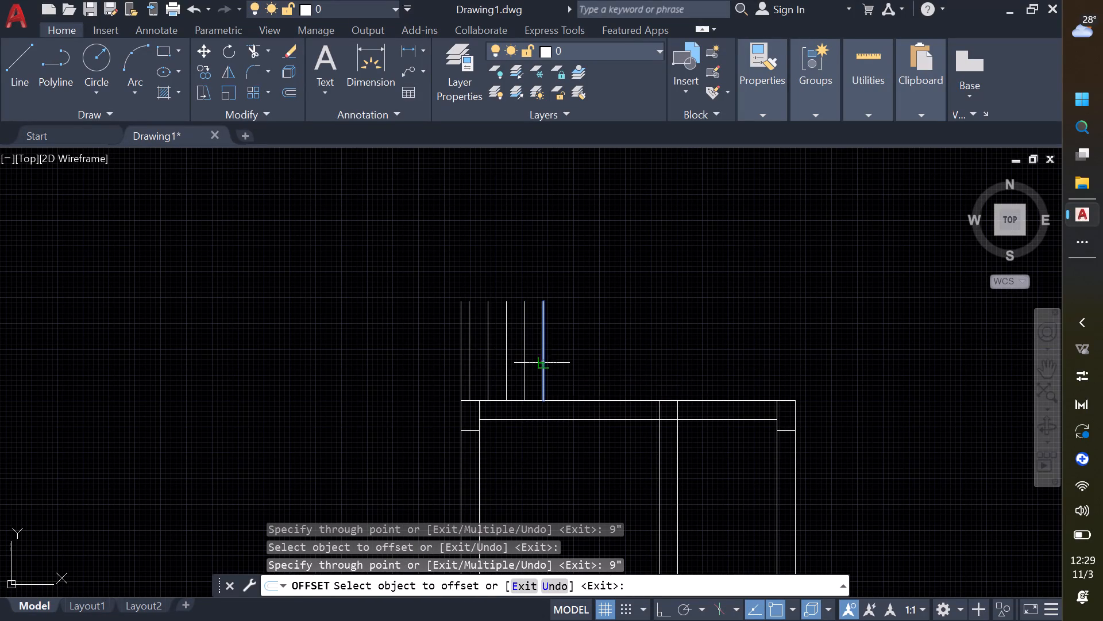
pyautogui.write('9"')
pyautogui.press('Return')
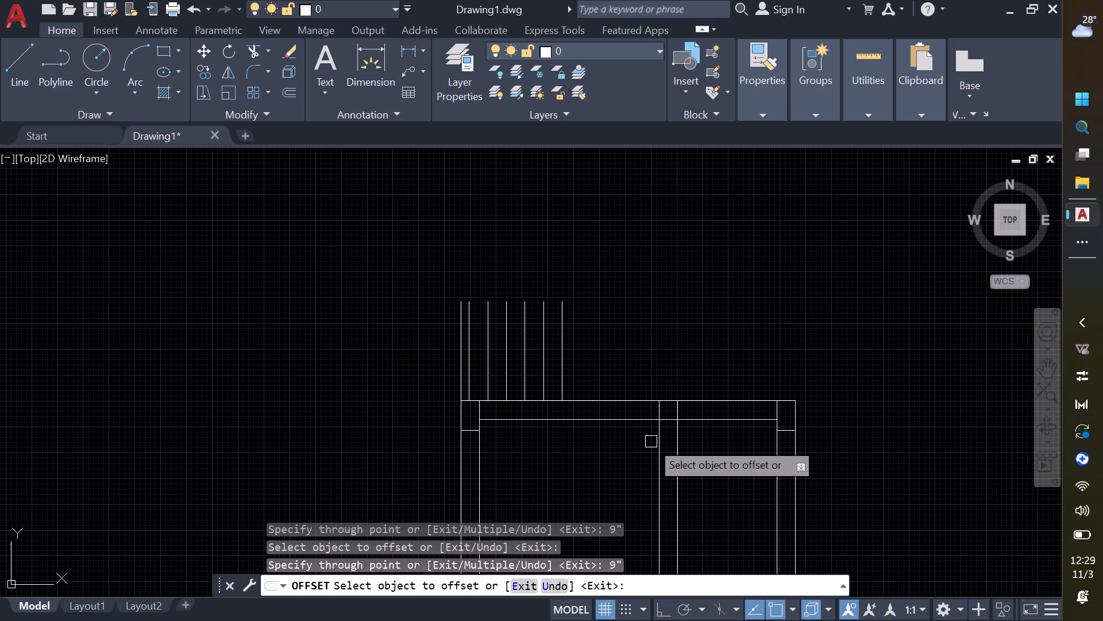
pyautogui.click(566, 378)
pyautogui.write('9"')
pyautogui.press('Return')
pyautogui.click(585, 388)
pyautogui.write('9"')
pyautogui.press('Return')
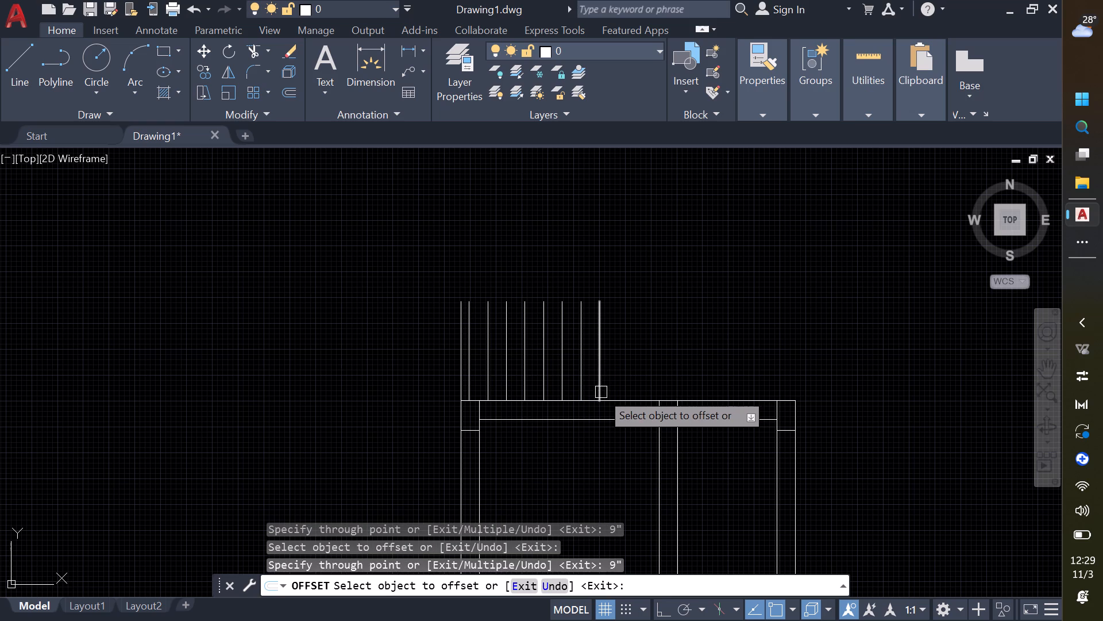
pyautogui.click(604, 389)
pyautogui.write('9"')
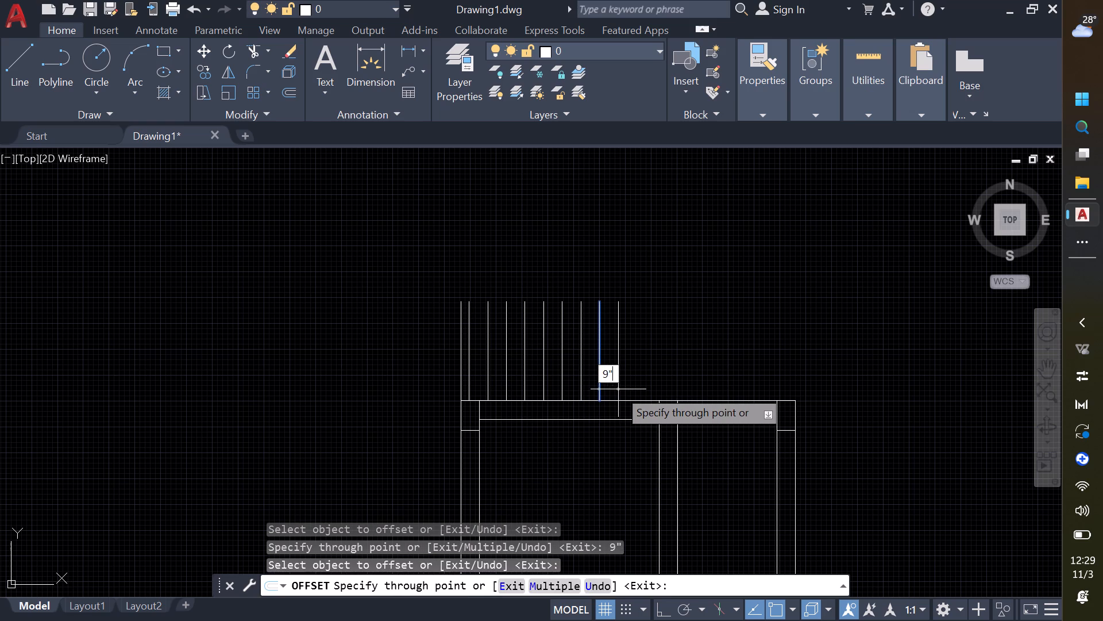
pyautogui.press('Return')
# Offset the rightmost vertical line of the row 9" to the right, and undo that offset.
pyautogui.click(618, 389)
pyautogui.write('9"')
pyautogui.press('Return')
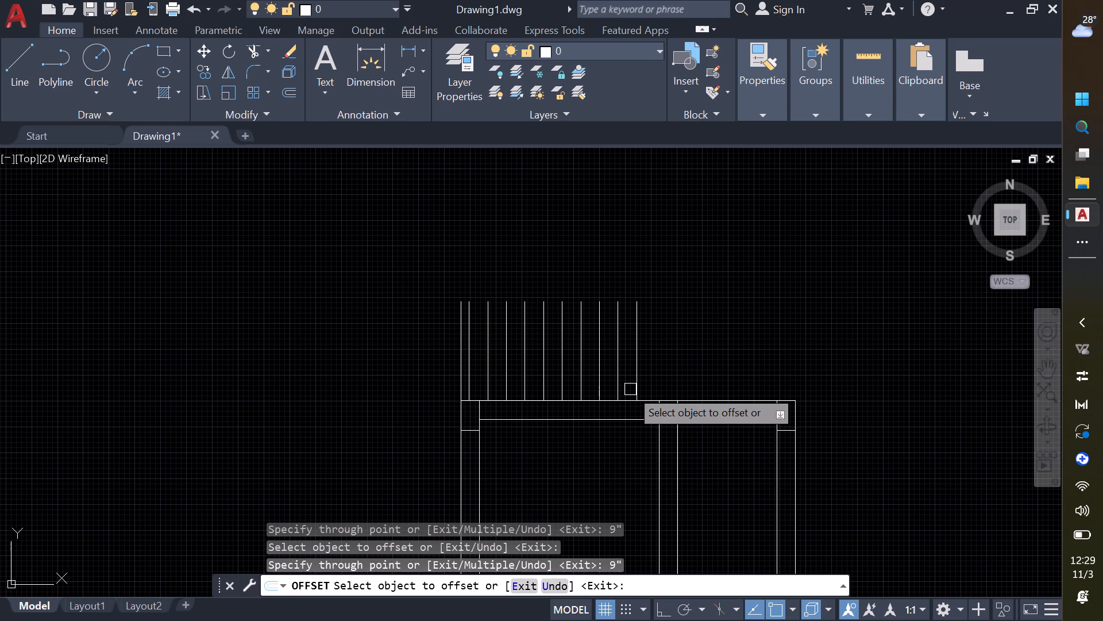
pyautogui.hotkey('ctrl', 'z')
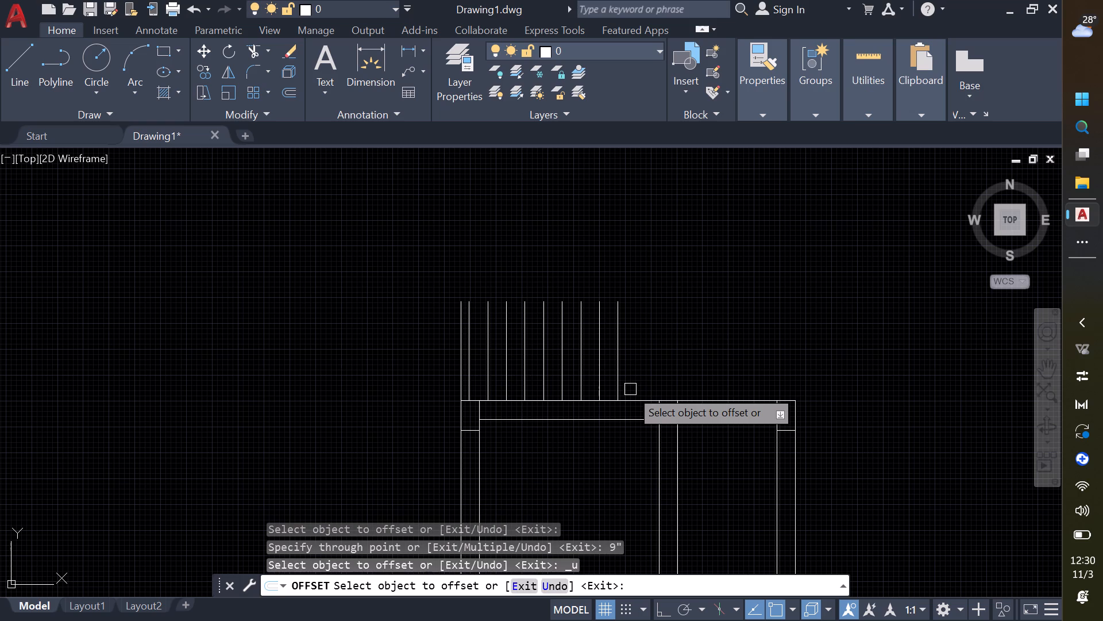
# Offset five more vertical lines to the right from the row's end line, each 9" from the previous one.
pyautogui.click(614, 387)
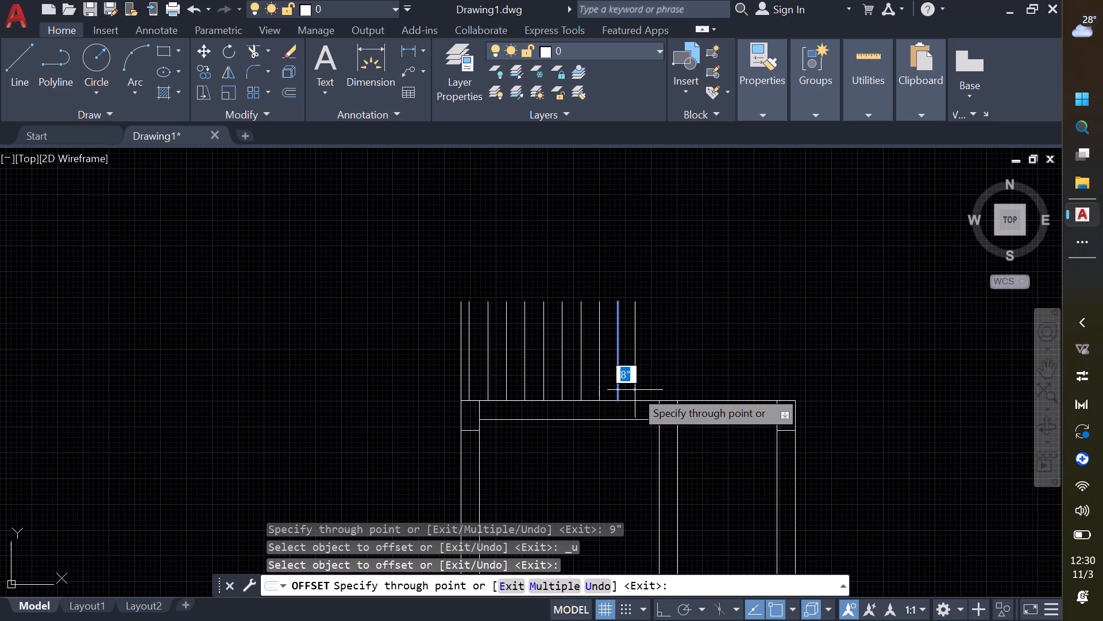
pyautogui.write('9"')
pyautogui.press('Return')
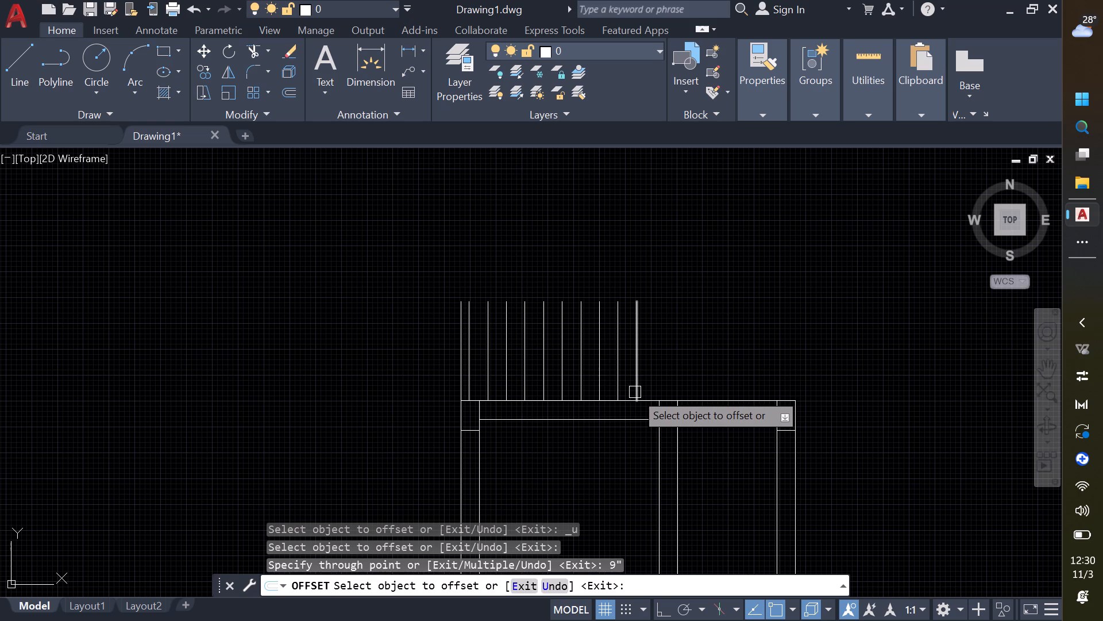
pyautogui.click(636, 367)
pyautogui.write('9"')
pyautogui.press('Return')
pyautogui.click(657, 378)
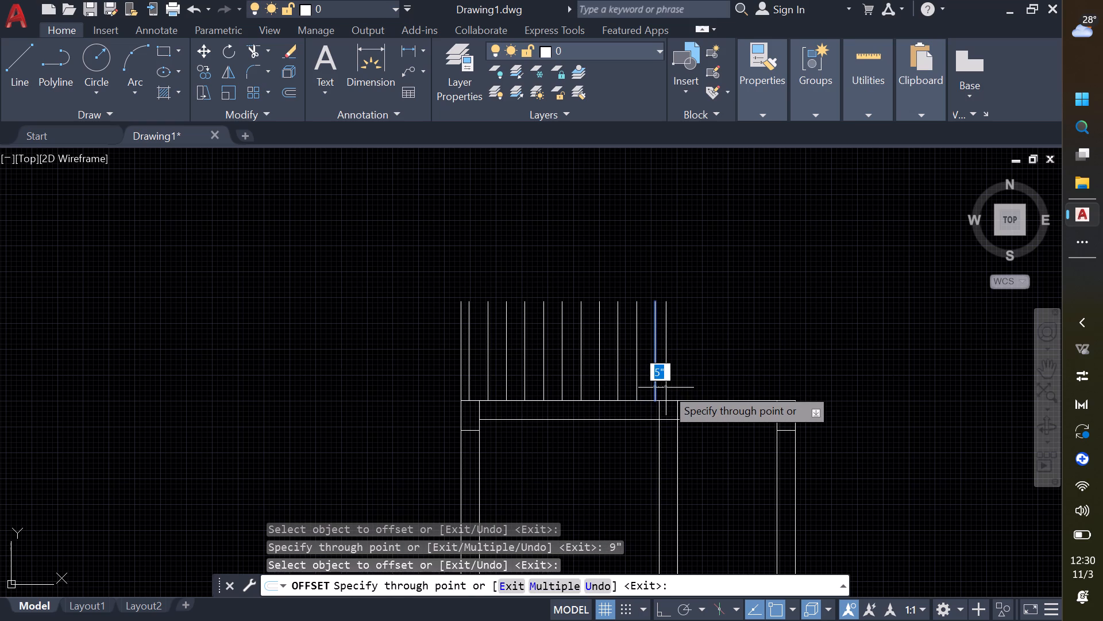
pyautogui.write('9"')
pyautogui.press('Return')
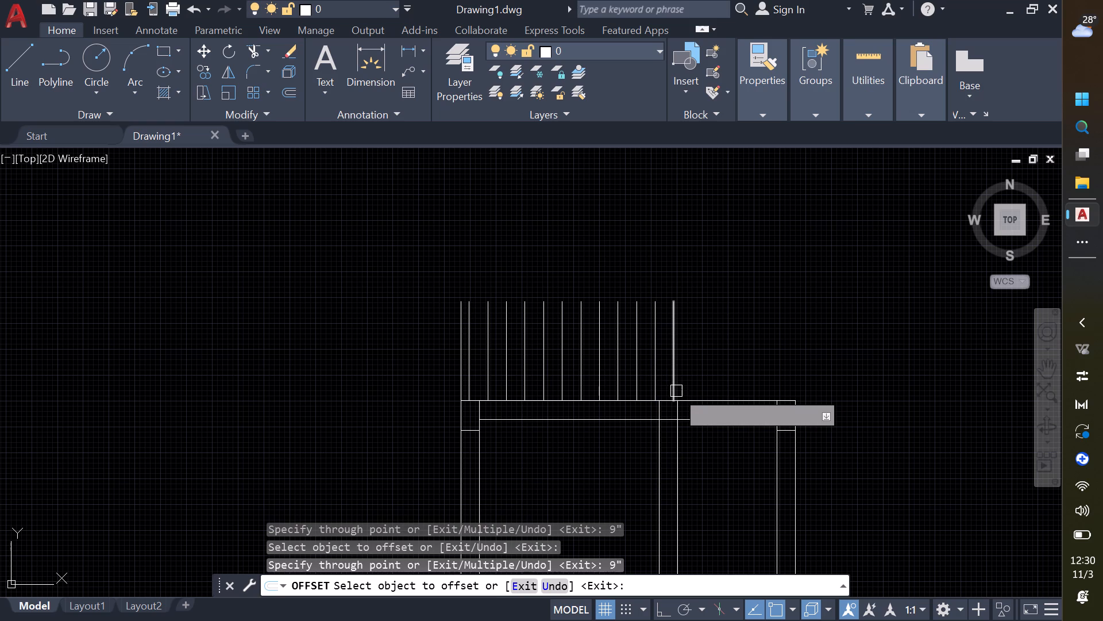
pyautogui.click(676, 391)
pyautogui.write('9"')
pyautogui.press('Return')
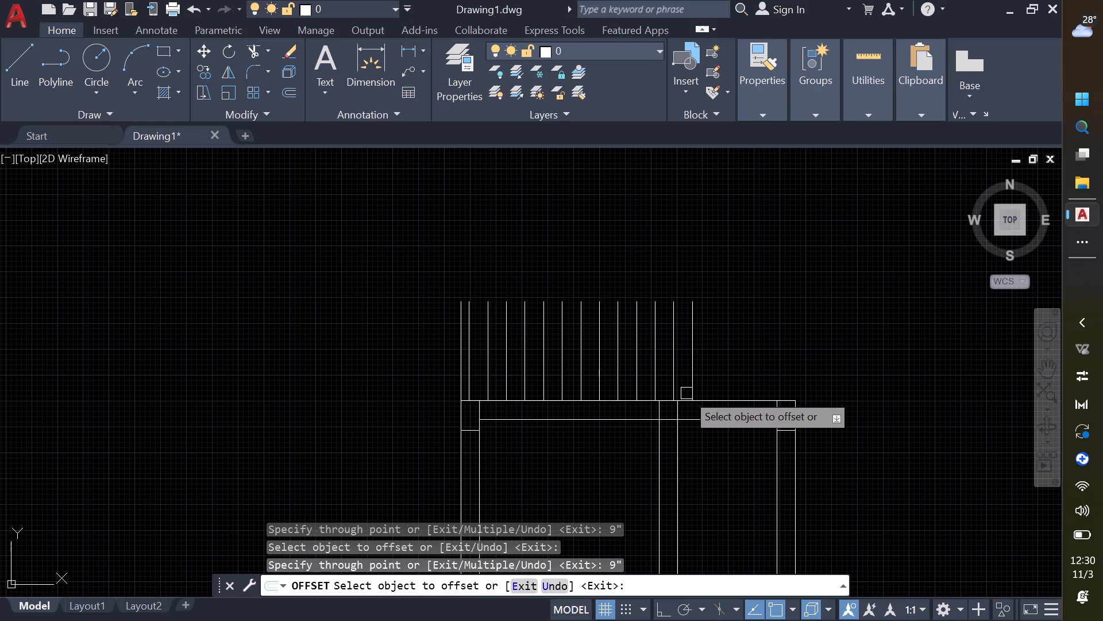
pyautogui.click(696, 394)
pyautogui.write('9"')
pyautogui.press('Return')
# Offset another four vertical lines to the right, each 9" from the previous one, up to near the plan's right edge.
pyautogui.moveTo(712, 385); pyautogui.dragTo(718, 385)
pyautogui.write('9"')
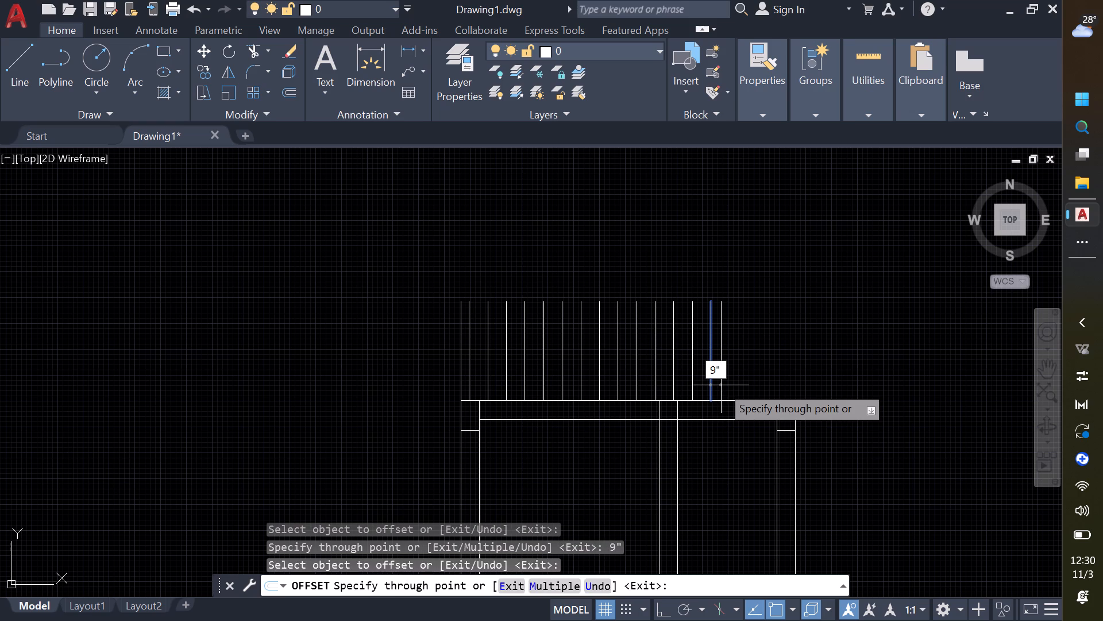
pyautogui.press('Return')
pyautogui.click(732, 380)
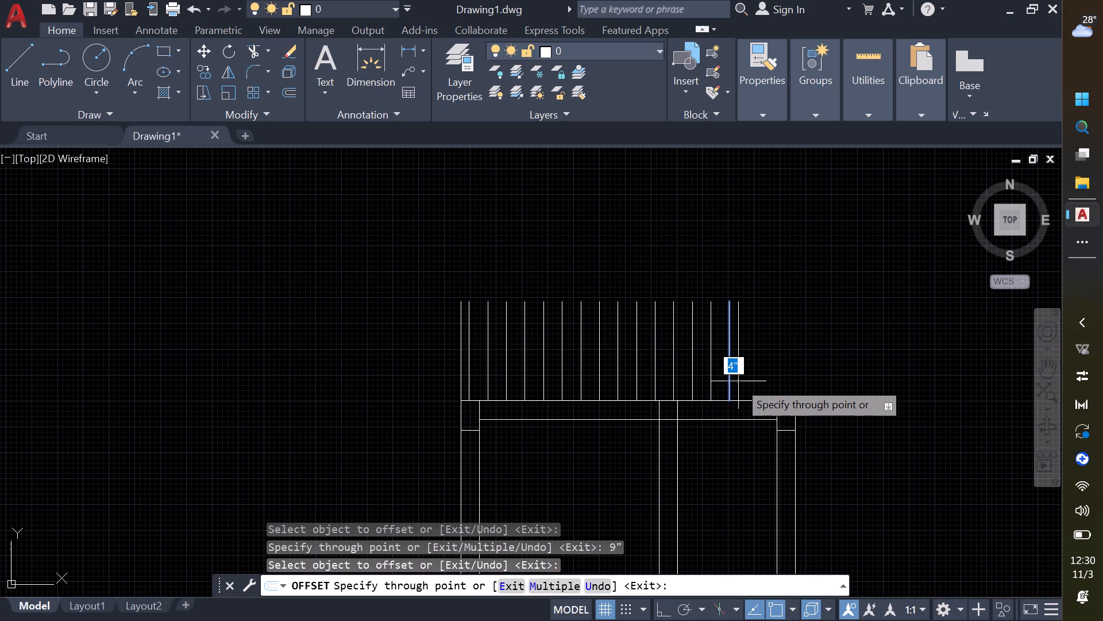
pyautogui.write('9"')
pyautogui.press('Return')
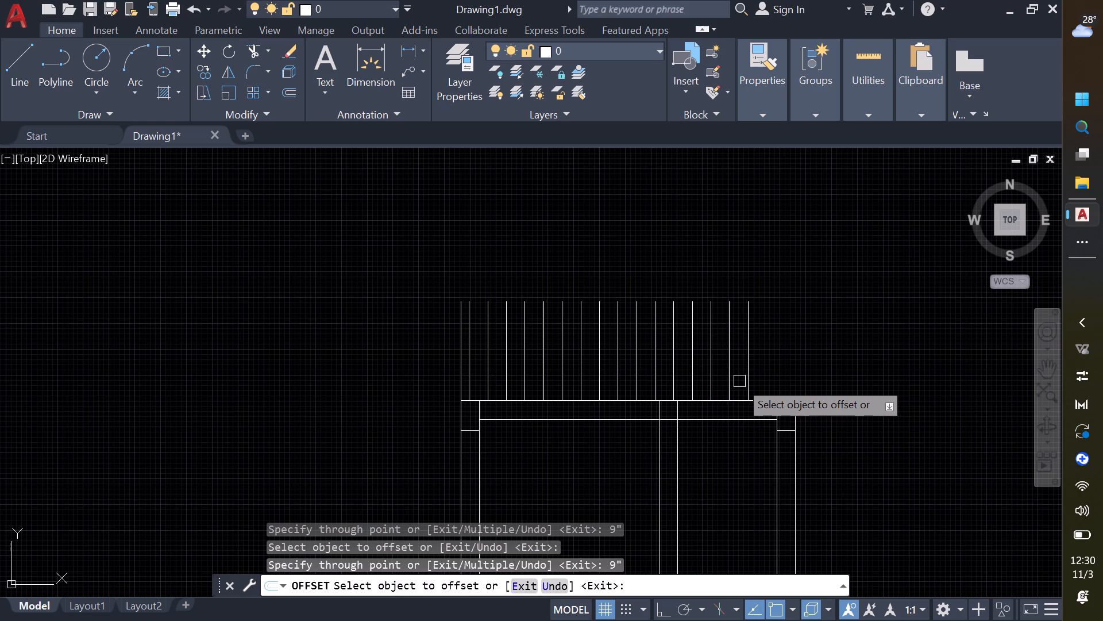
pyautogui.click(751, 384)
pyautogui.write('9"')
pyautogui.press('Return')
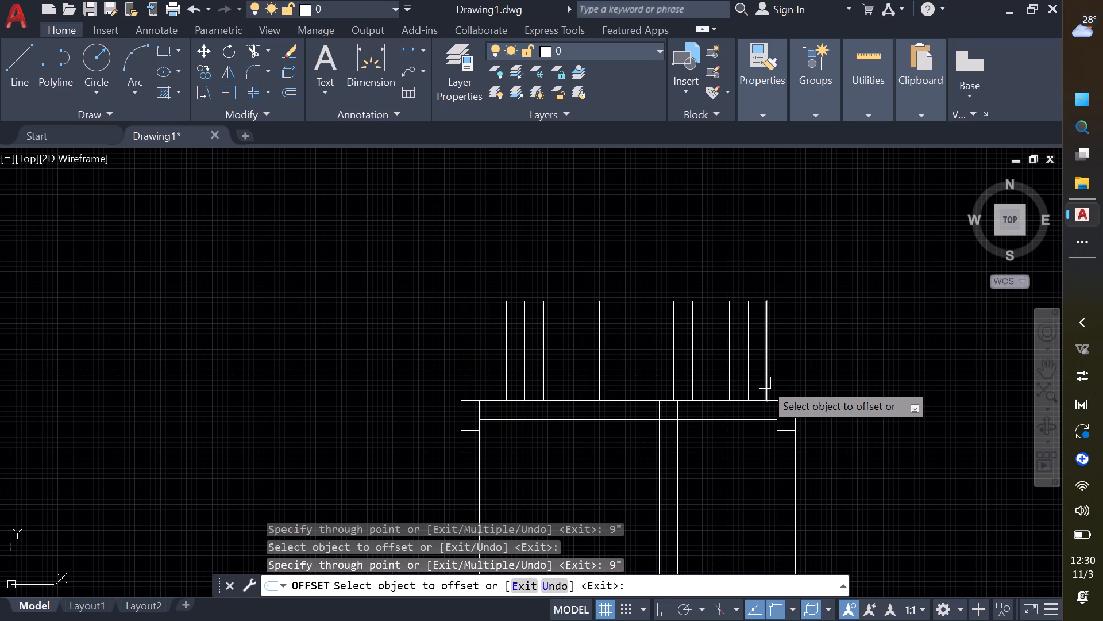
pyautogui.click(765, 383)
pyautogui.press('0')
pyautogui.press('BackSpace')
pyautogui.write('9"')
pyautogui.press('Return')
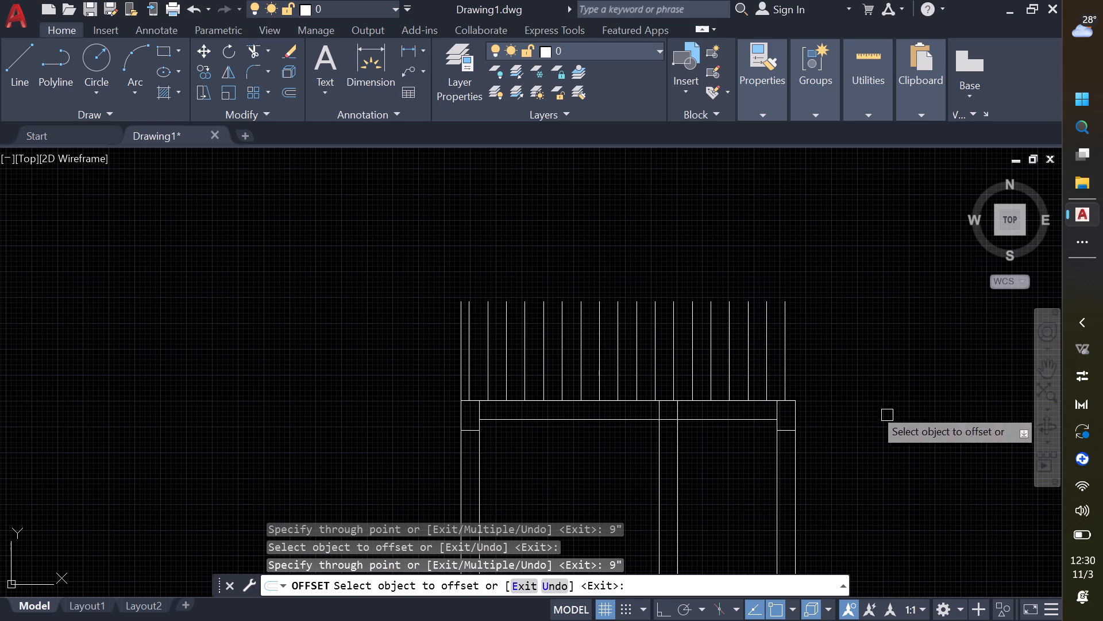
# Offset the last vertical line about 5" to the right, in line with the outer face of the right wall.
pyautogui.click(788, 362)
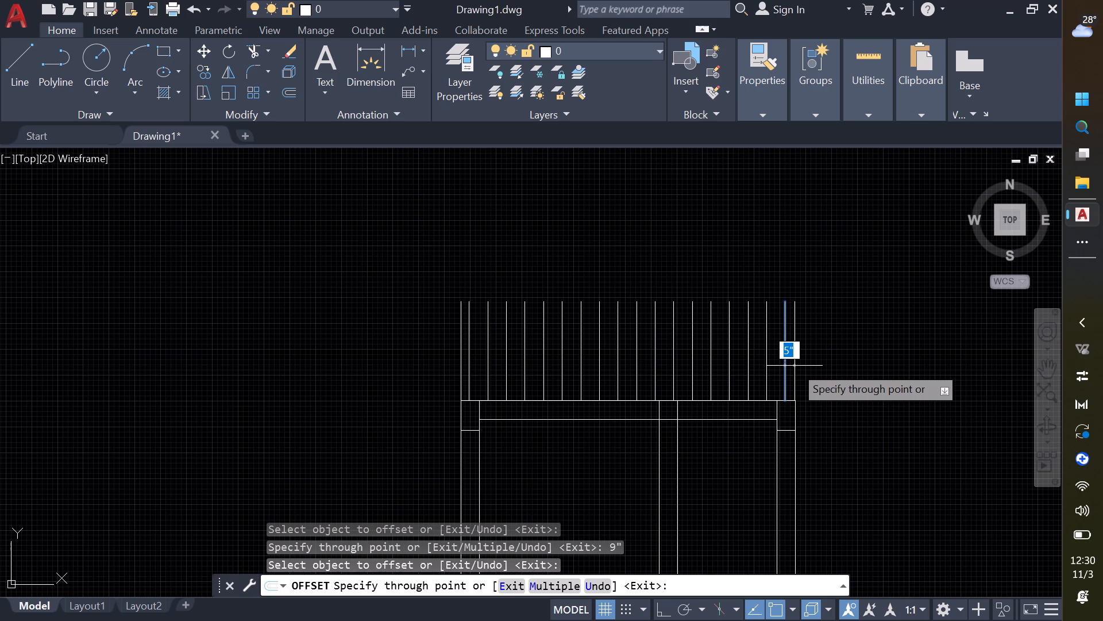
pyautogui.click(795, 366)
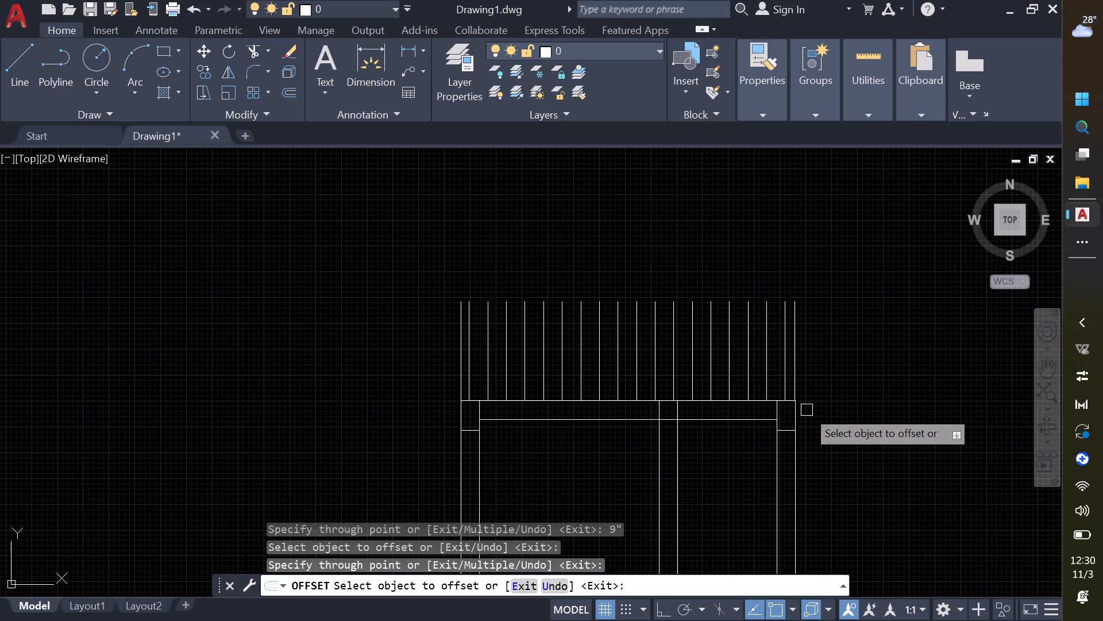
pyautogui.press('Escape')
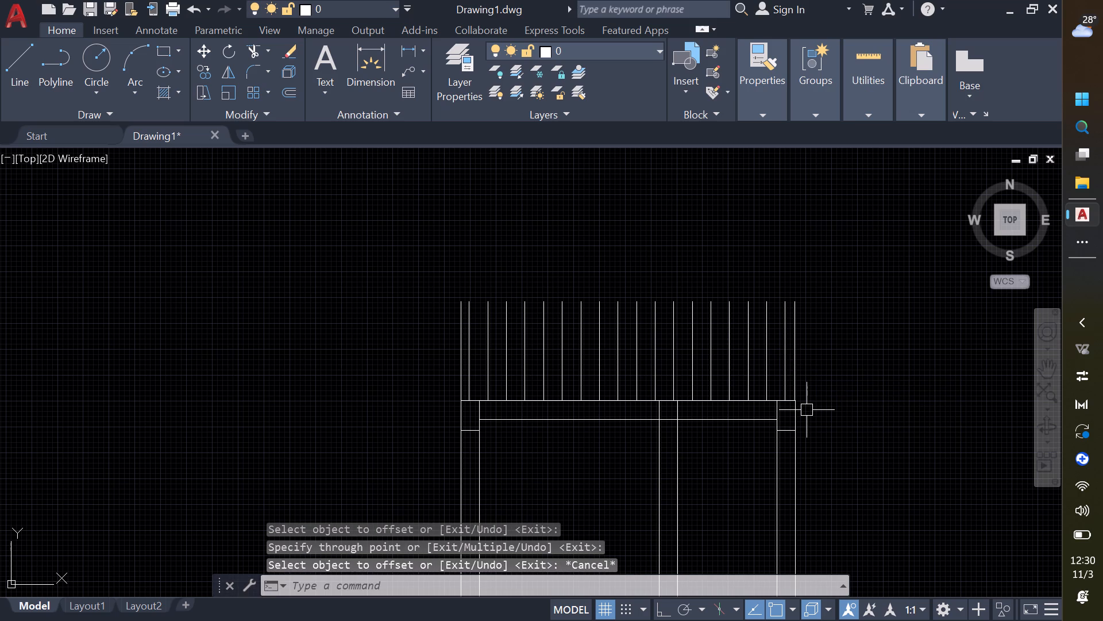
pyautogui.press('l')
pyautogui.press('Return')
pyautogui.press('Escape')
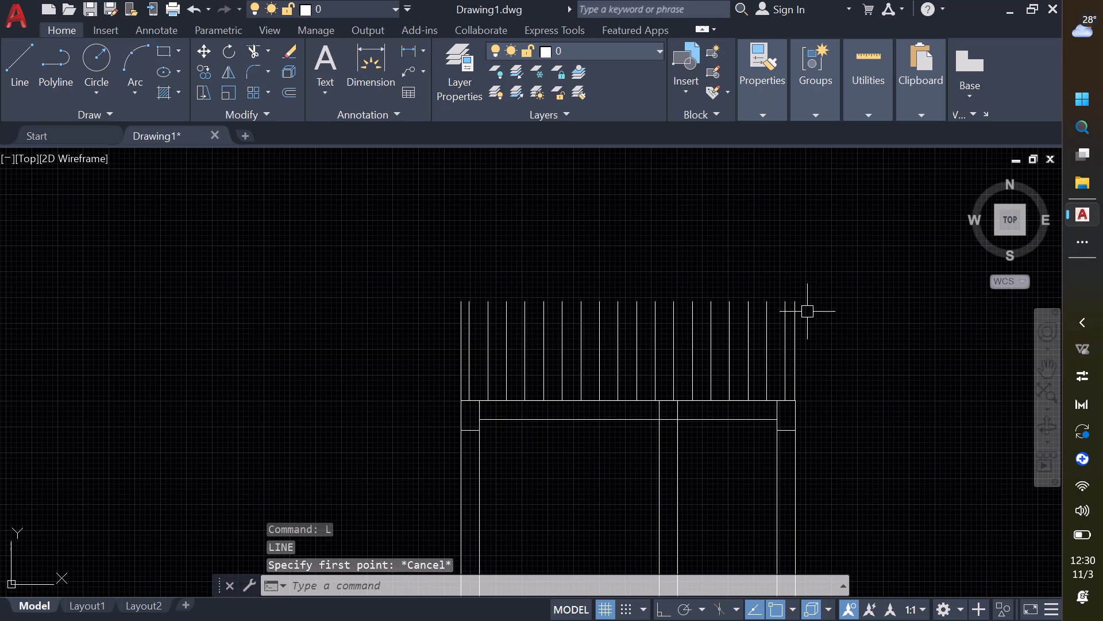
# Draw a 13'-6" horizontal line closing the extension's top, from the rightmost line's upper end to the leftmost line's upper end.
pyautogui.write('l')
pyautogui.press('space')
pyautogui.click(793, 297)
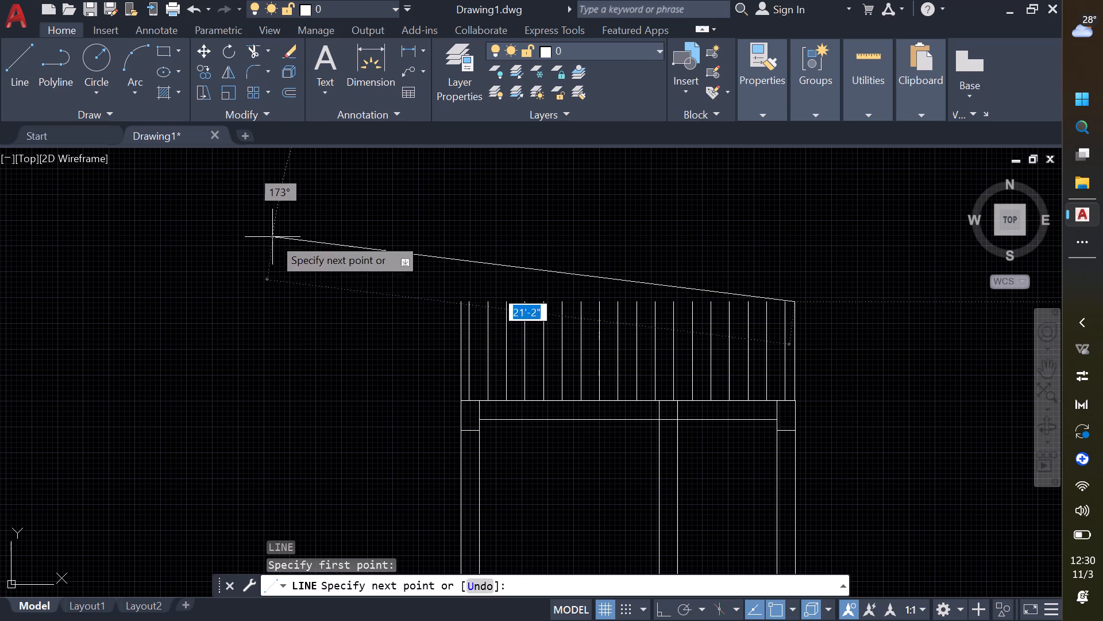
pyautogui.click(460, 301)
pyautogui.press('Escape')
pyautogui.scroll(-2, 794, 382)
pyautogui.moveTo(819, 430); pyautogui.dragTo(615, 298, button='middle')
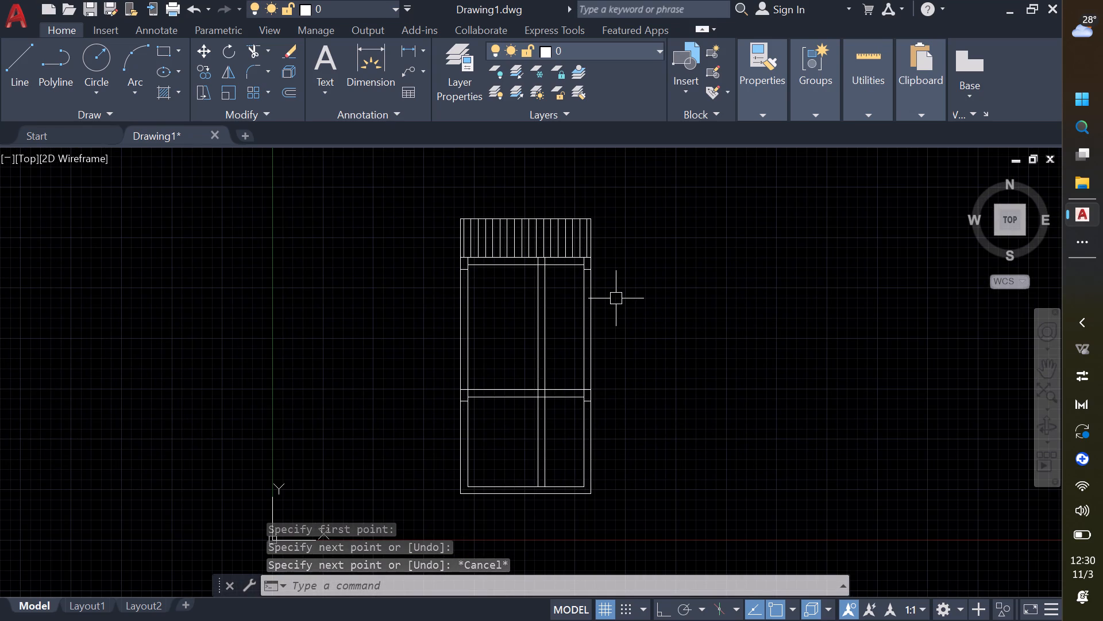
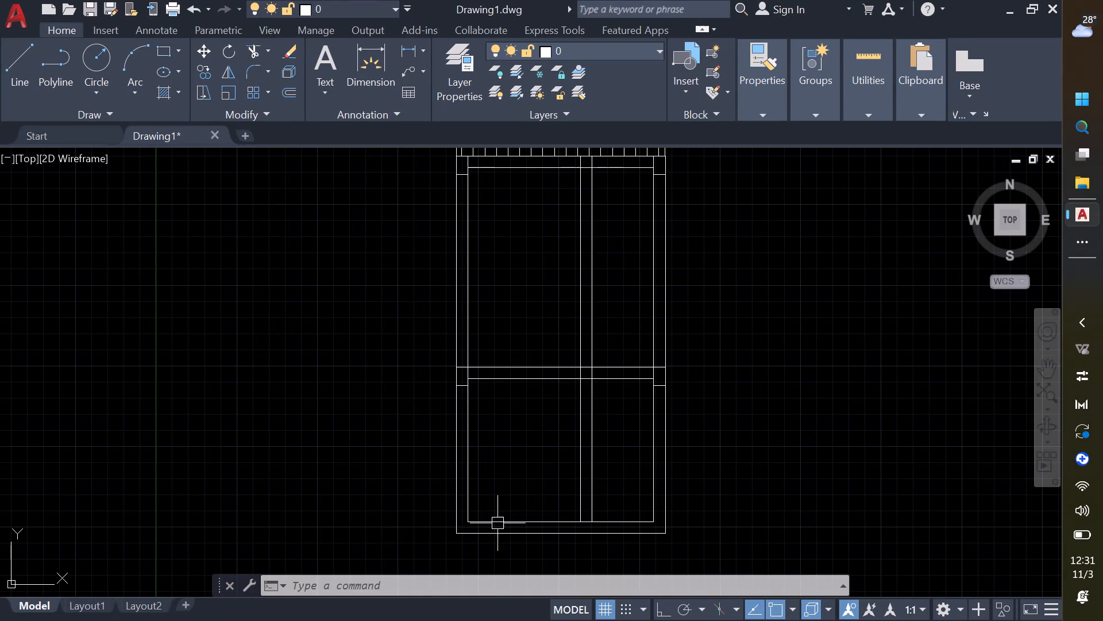
# Draw two short lines from the lower room's bottom-left inner corner, down and left to the outer wall faces, closing a corner column.
pyautogui.write('l')
pyautogui.press('space')
pyautogui.click(470, 526)
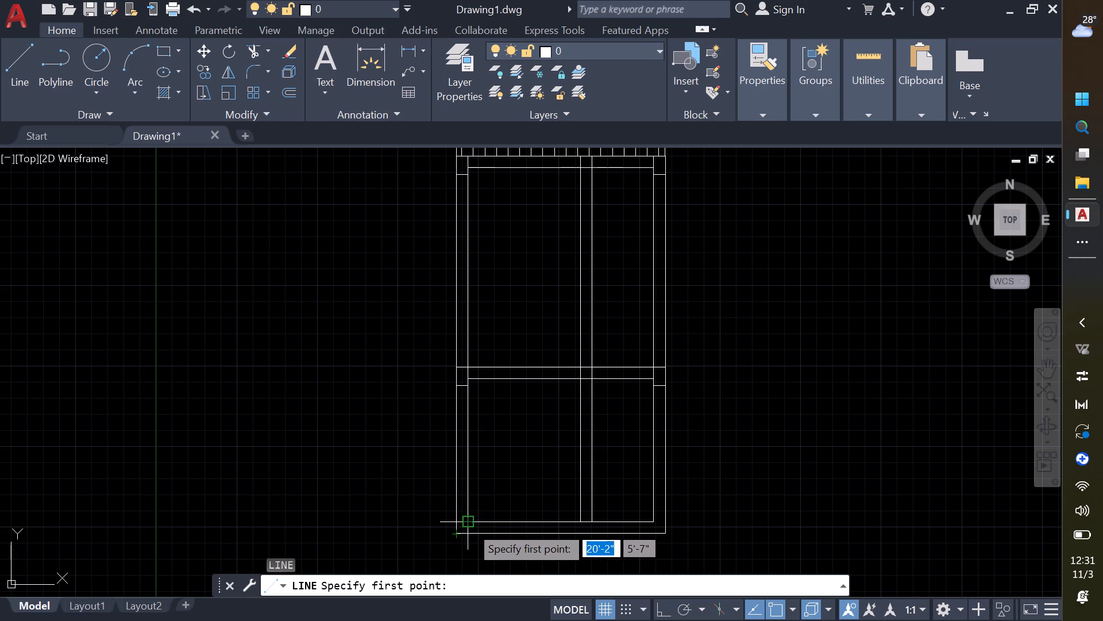
pyautogui.click(464, 535)
pyautogui.press('Escape')
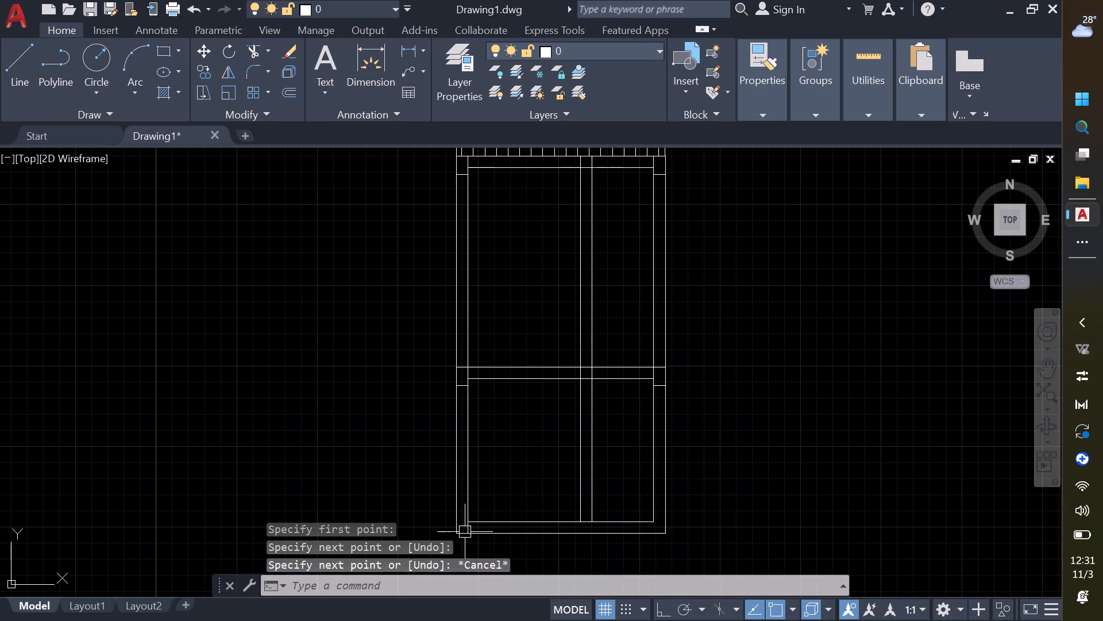
pyautogui.press('l')
pyautogui.press('space')
pyautogui.click(466, 523)
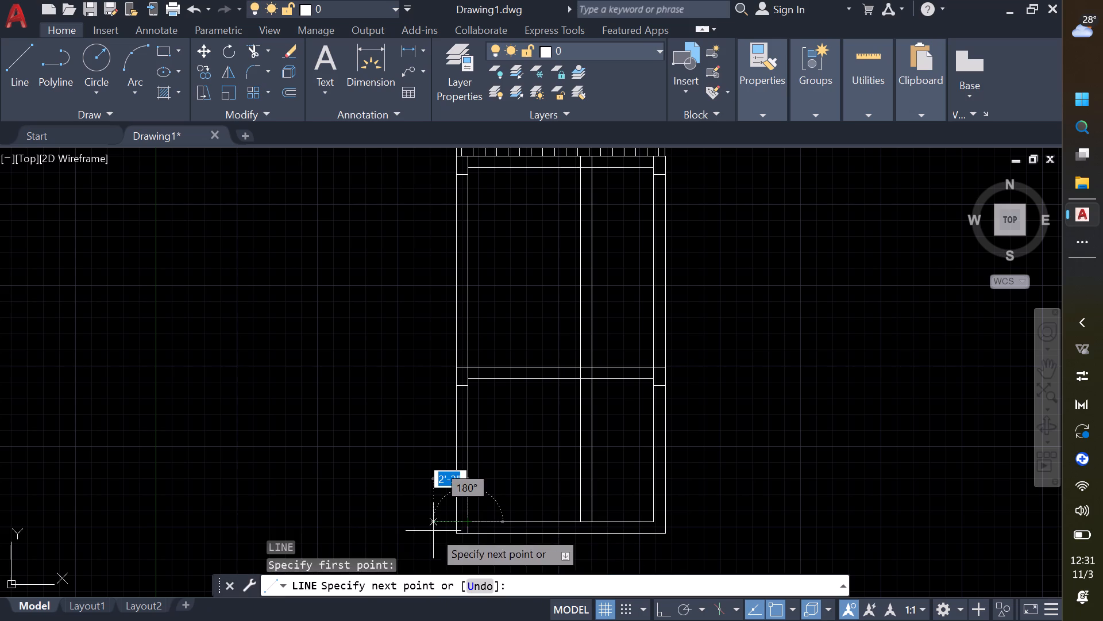
pyautogui.click(453, 521)
pyautogui.press('Escape')
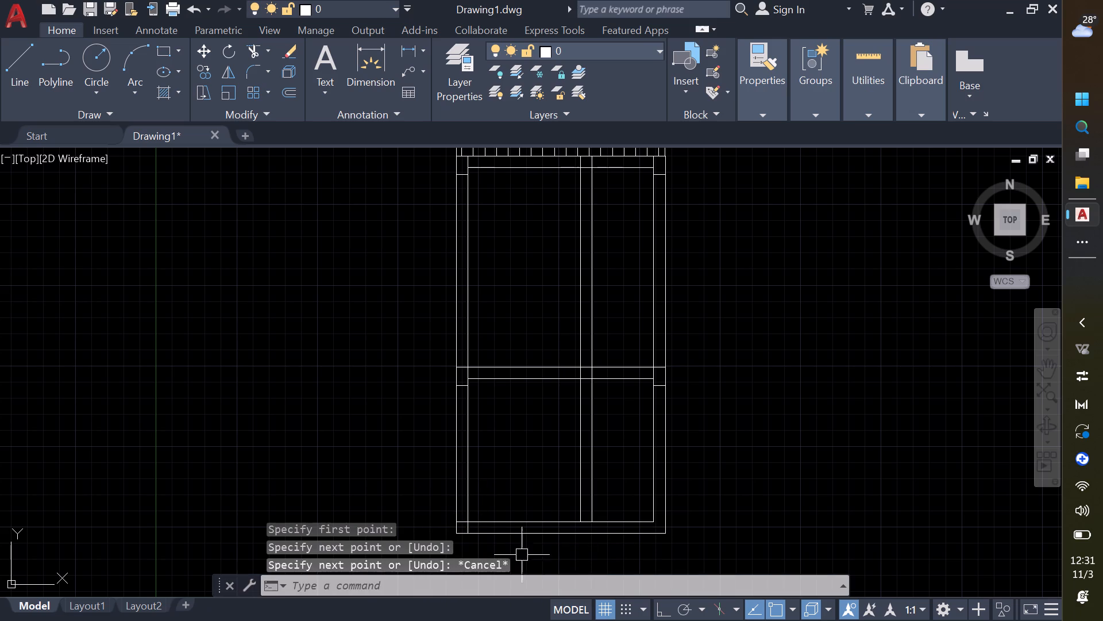
# Draw 9" lines from the lower room's bottom-right inner corner to the right and bottom outer wall faces, closing a matching corner column.
pyautogui.write('l')
pyautogui.press('space')
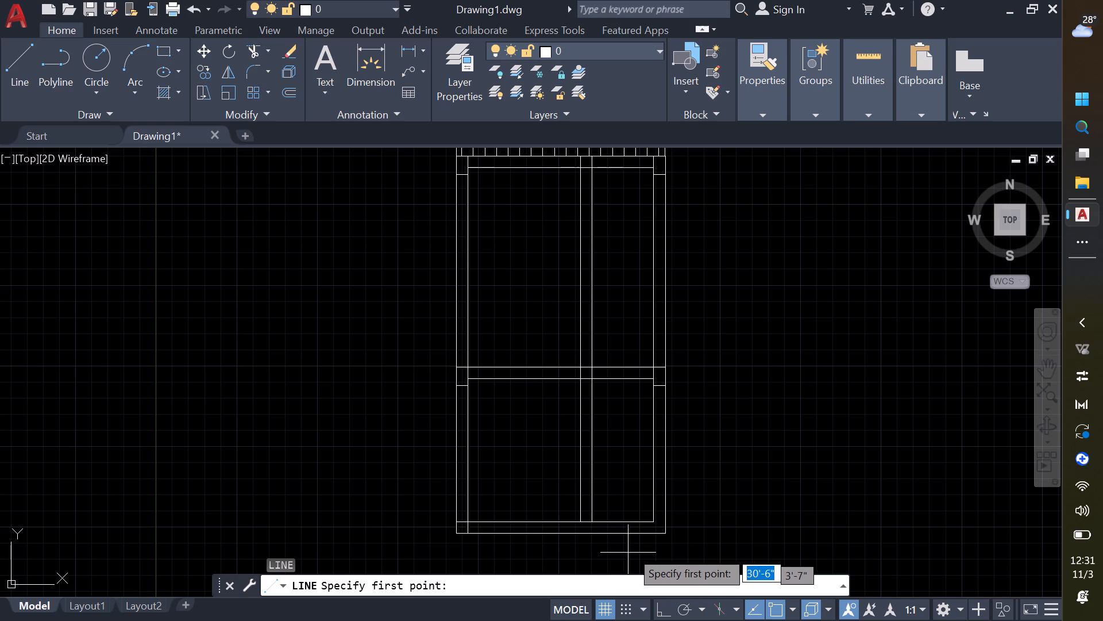
pyautogui.click(658, 522)
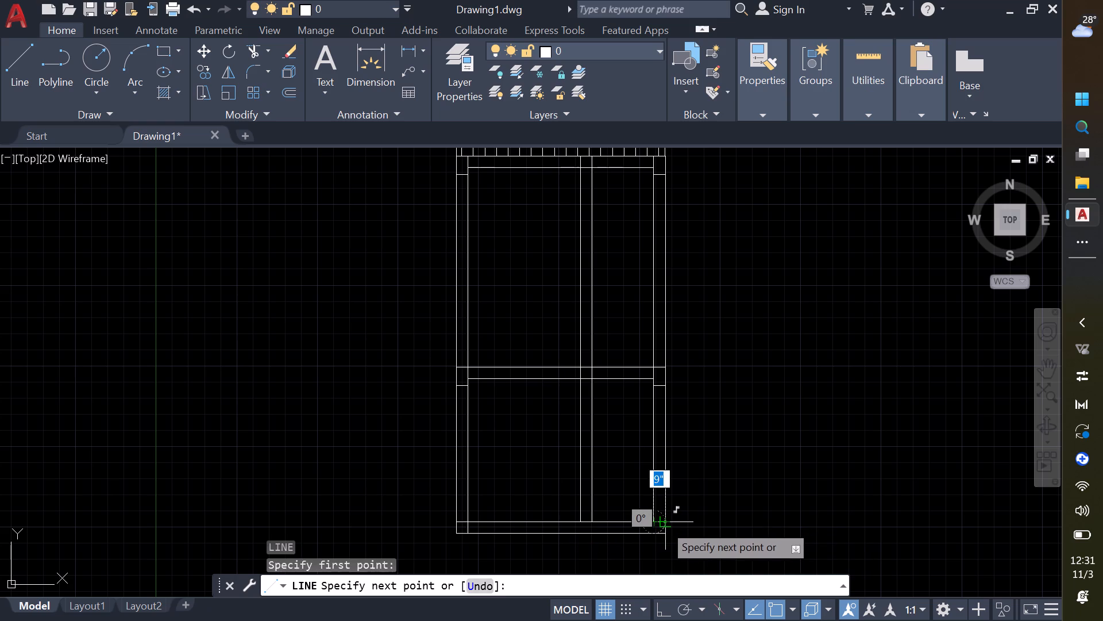
pyautogui.click(664, 524)
pyautogui.click(653, 523)
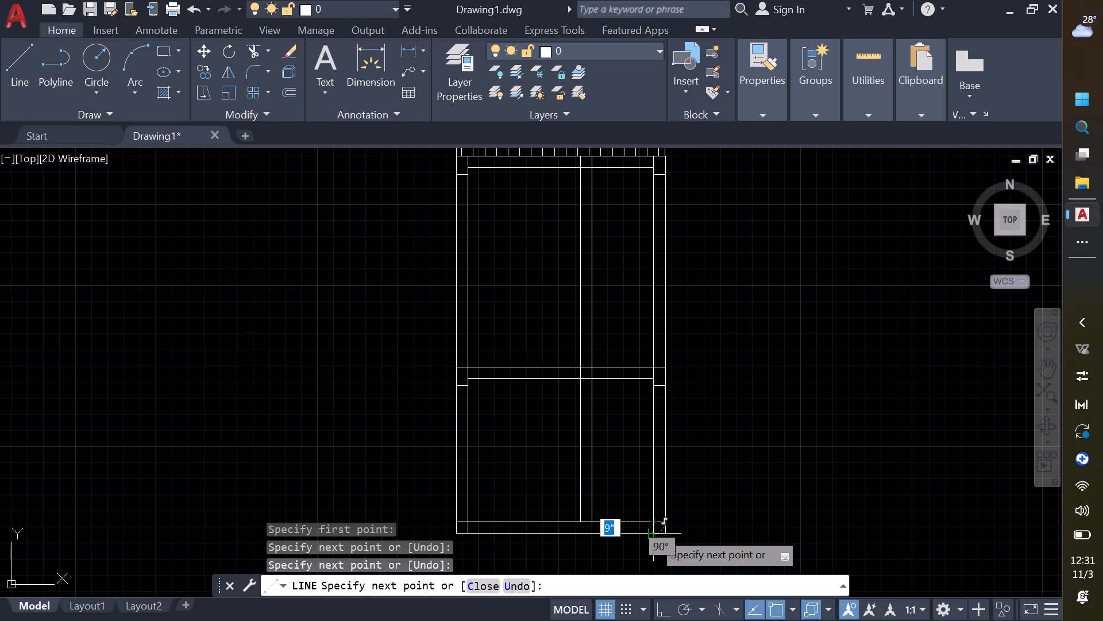
pyautogui.click(653, 531)
pyautogui.press('Escape')
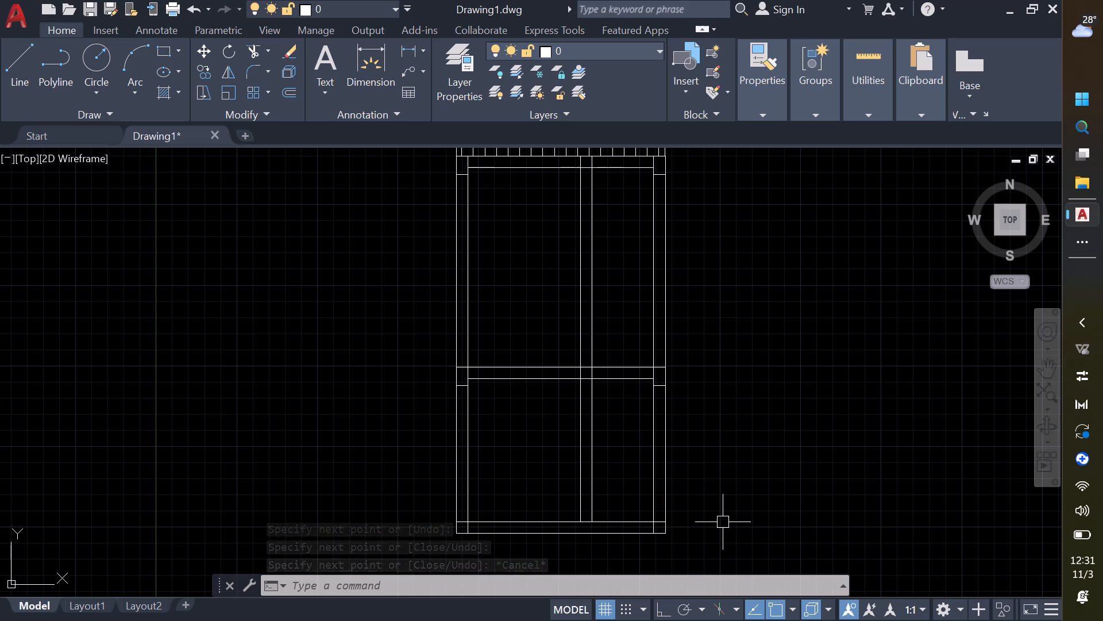
# Draw a rectangle 9" wide and about 1'-7" tall directly below the plan's bottom-left corner column.
pyautogui.write('rec')
pyautogui.press('space')
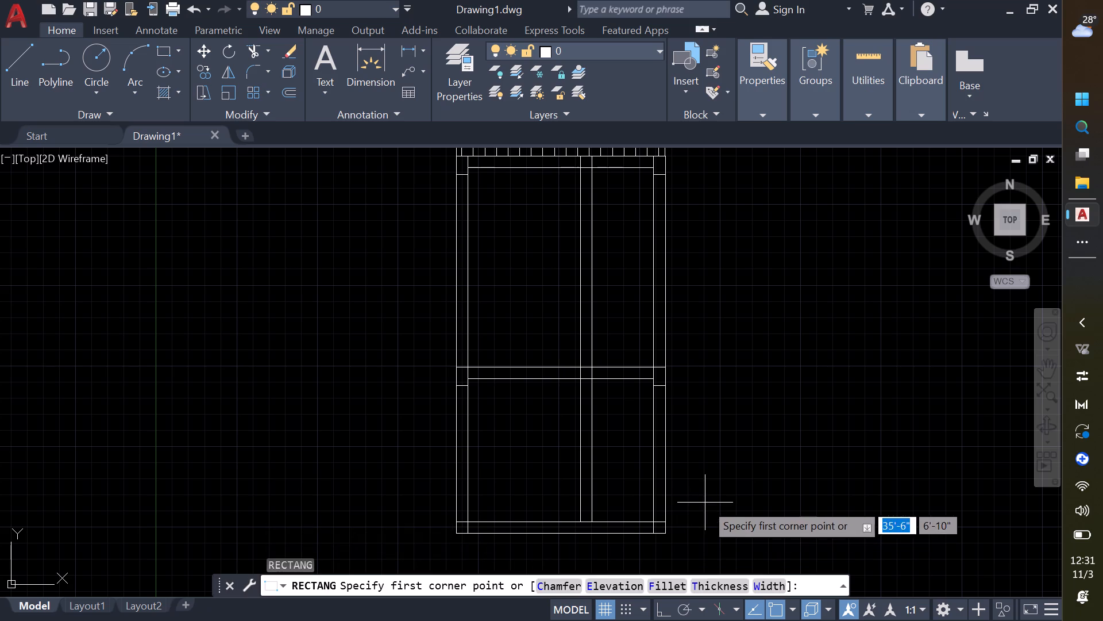
pyautogui.click(454, 539)
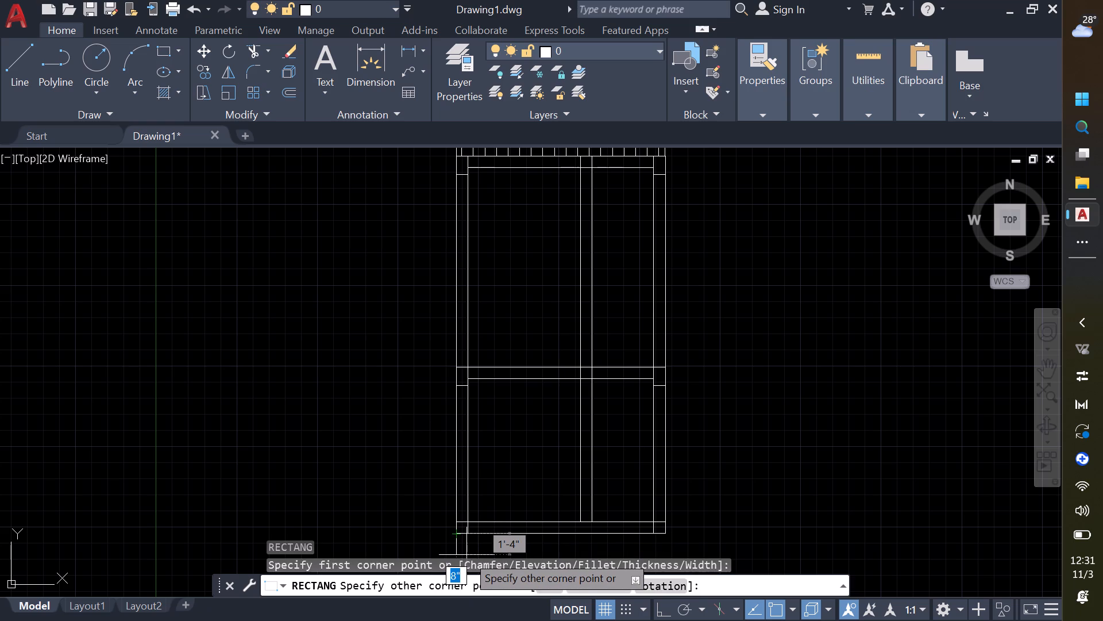
pyautogui.moveTo(466, 555); pyautogui.dragTo(467, 453, button='middle')
pyautogui.scroll(2, 467, 453)
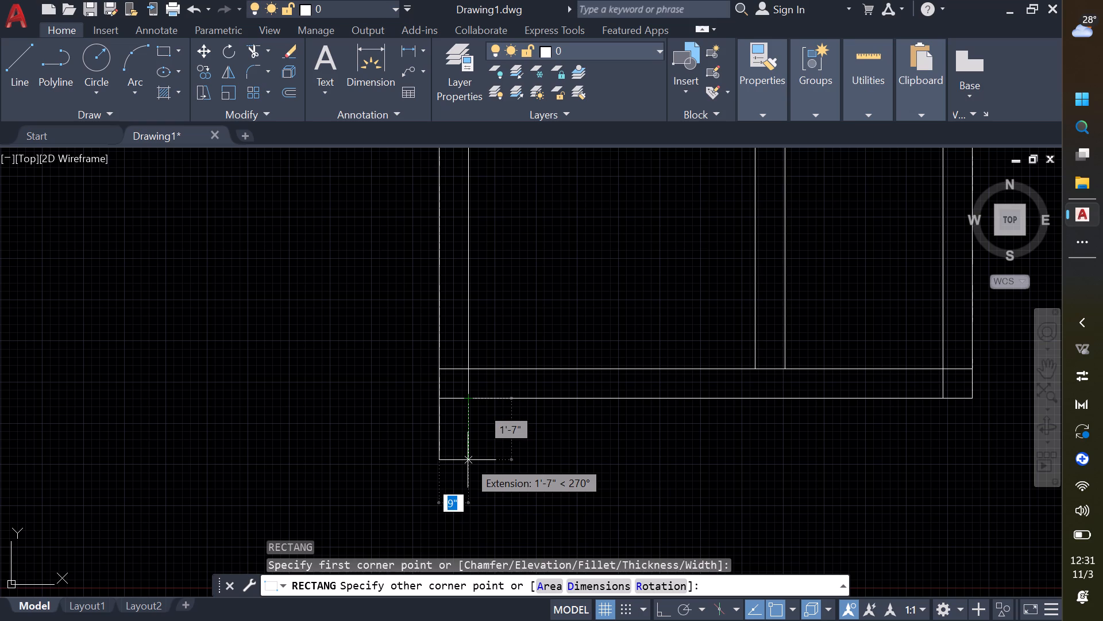
pyautogui.click(468, 460)
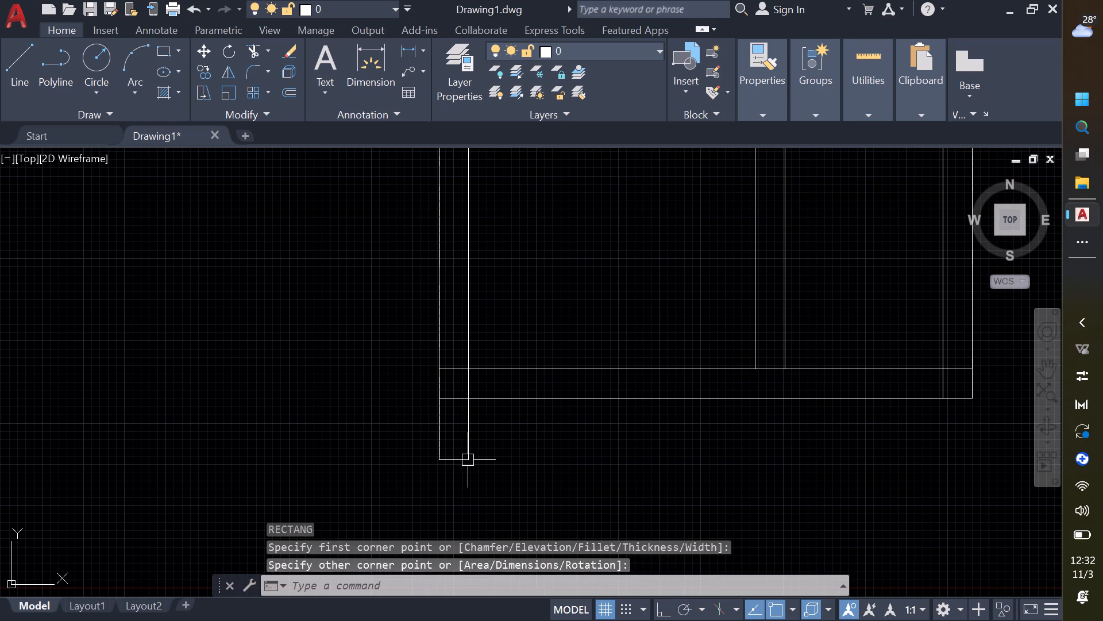
# Copy the 9" wide rectangle by its top-right corner to the plan's bottom-right outer corner.
pyautogui.click(419, 386)
pyautogui.click(485, 489)
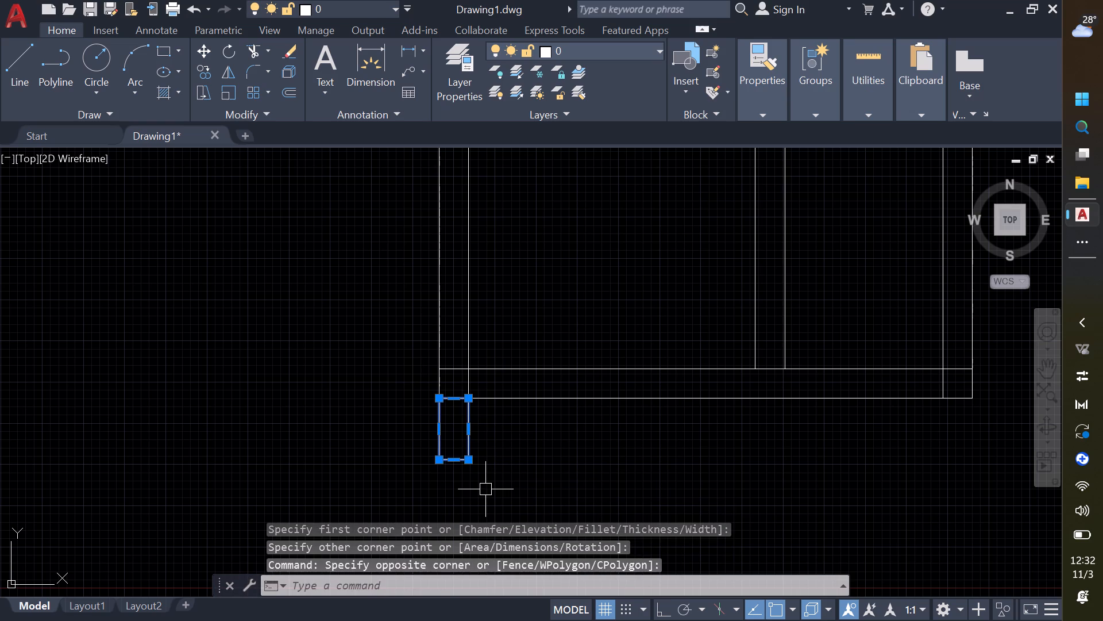
pyautogui.write('co')
pyautogui.press('space')
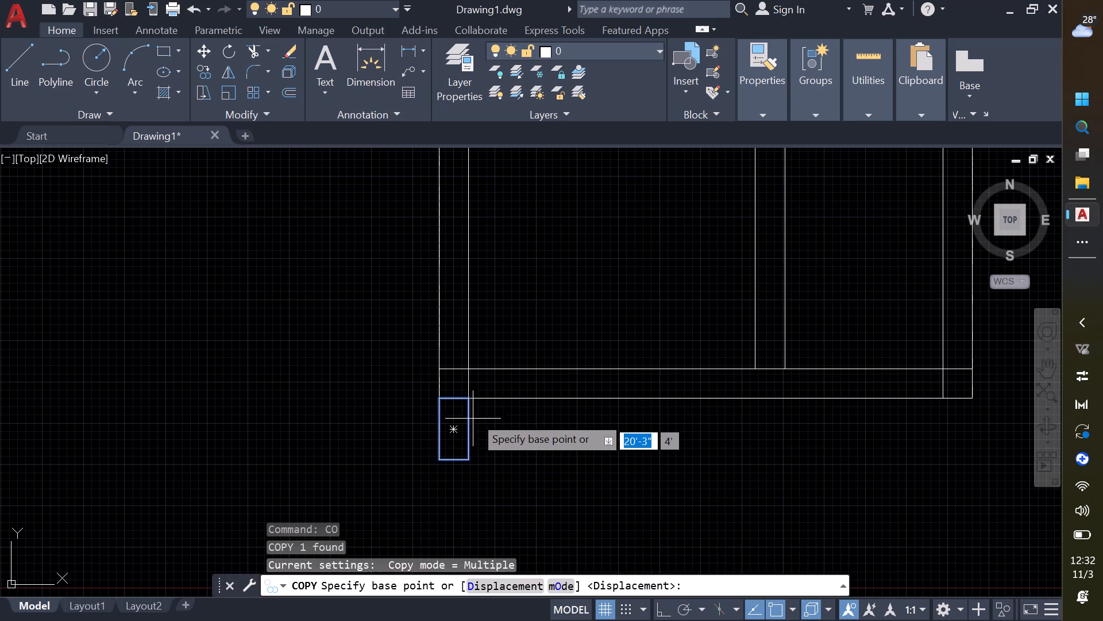
pyautogui.click(464, 403)
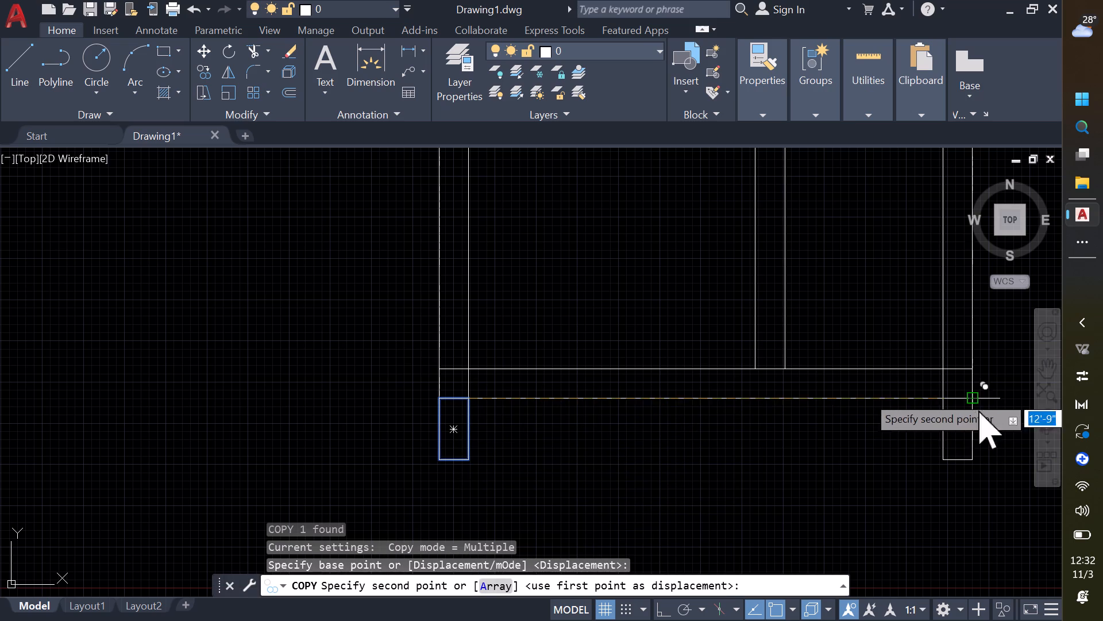
pyautogui.click(971, 399)
pyautogui.press('Escape')
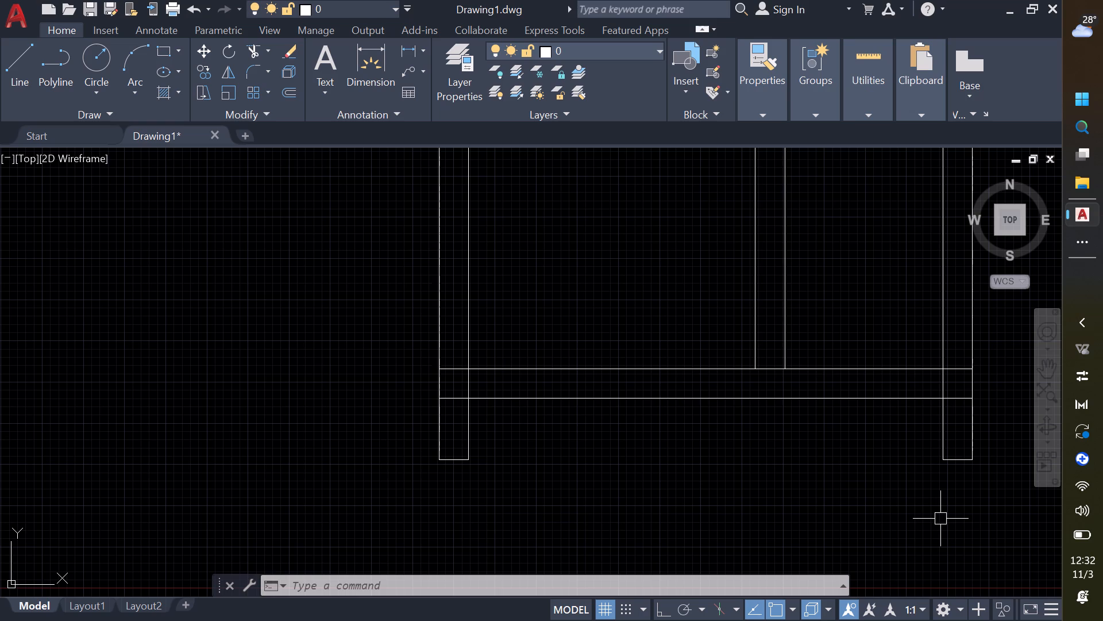
# Draw a 12' horizontal line just below the bottom wall, between the inner faces of the two small rectangles.
pyautogui.press('l')
pyautogui.press('Return')
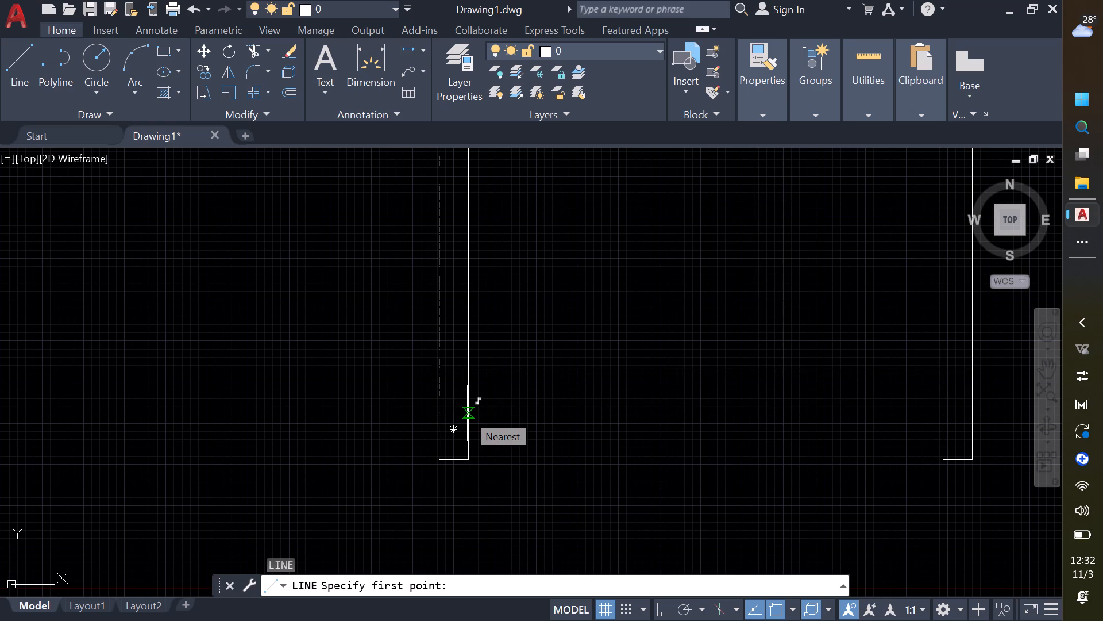
pyautogui.click(467, 413)
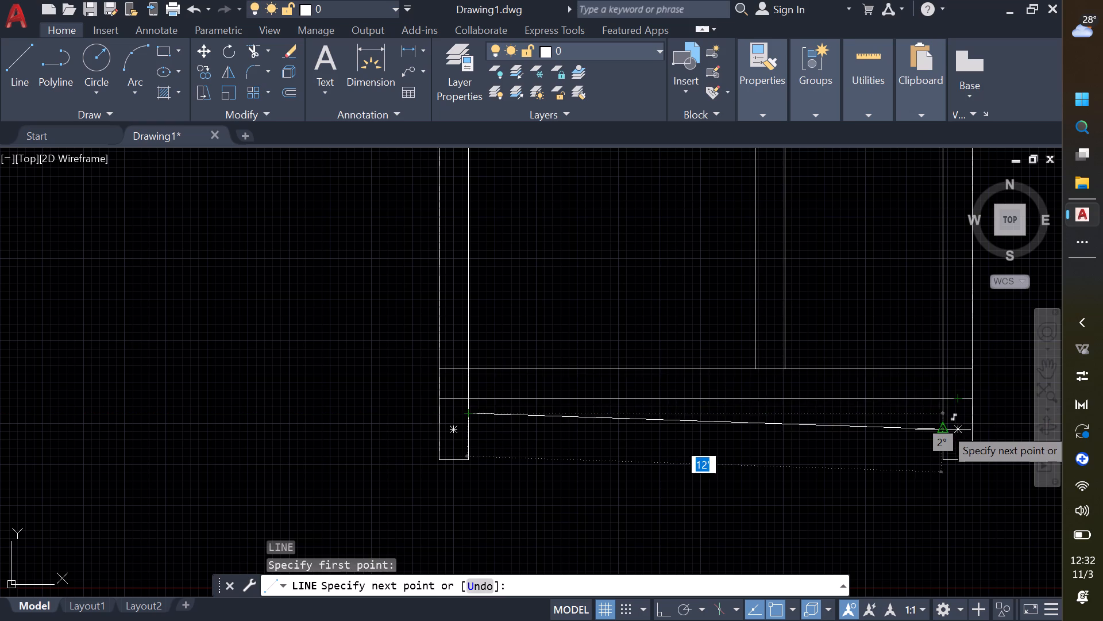
pyautogui.click(944, 412)
pyautogui.press('Escape')
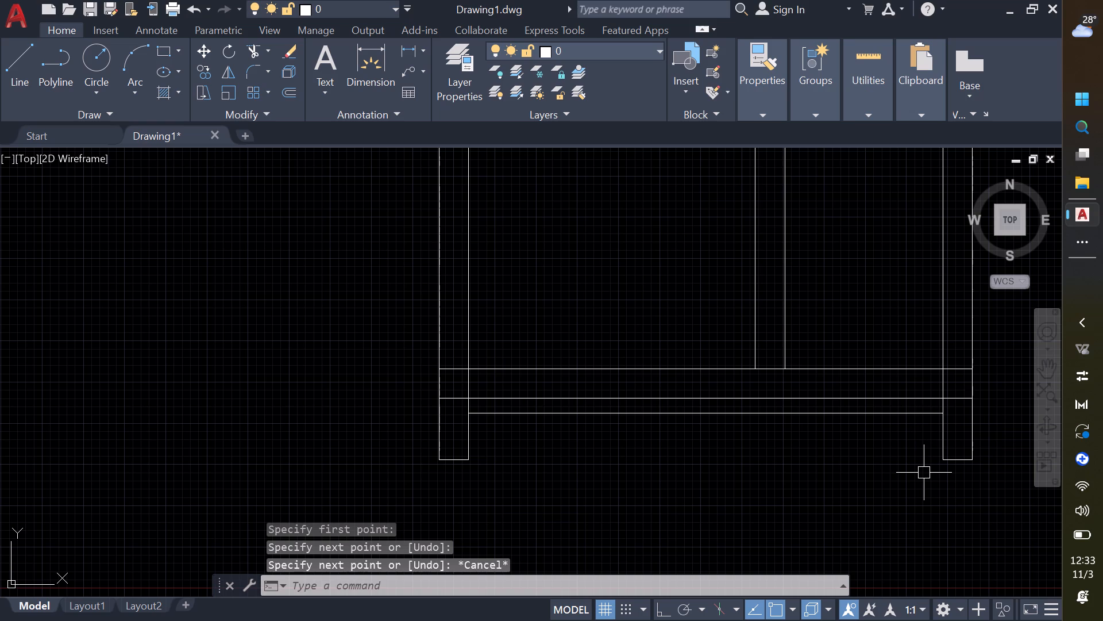
# Draw a second, lower horizontal line from the left rectangle's outer face to the right rectangle's outer face.
pyautogui.write('l')
pyautogui.press('space')
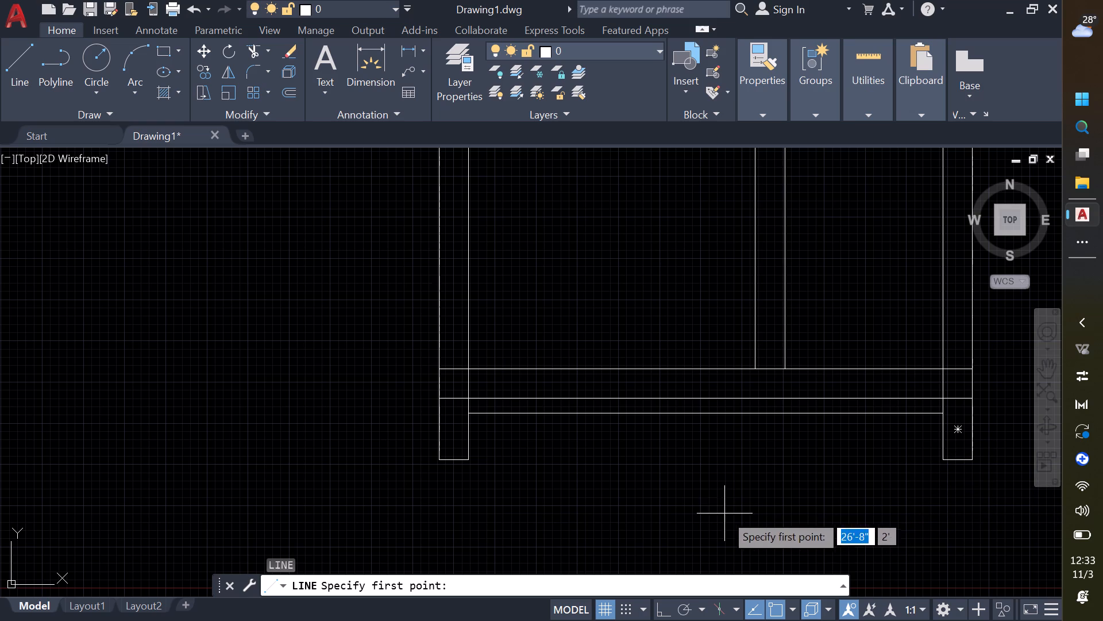
pyautogui.click(439, 442)
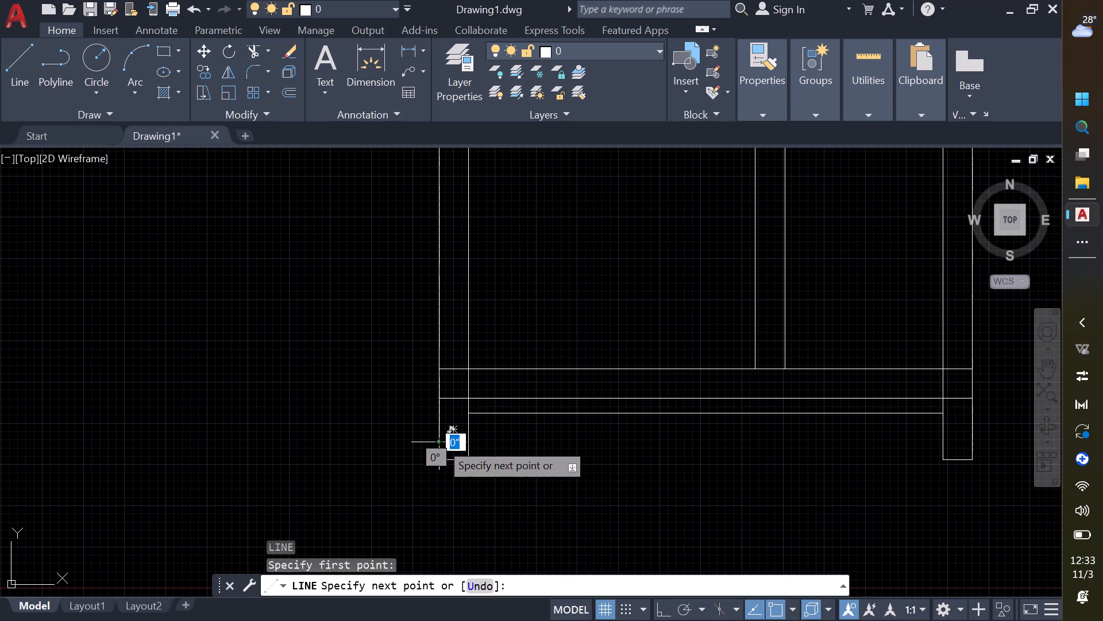
pyautogui.click(972, 440)
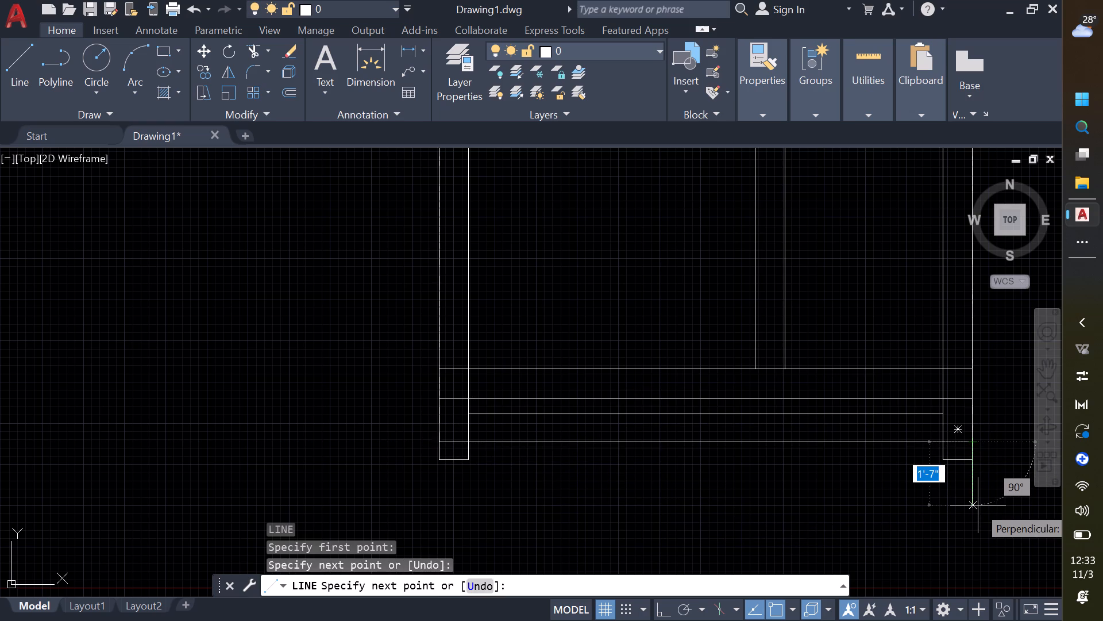
pyautogui.press('Escape')
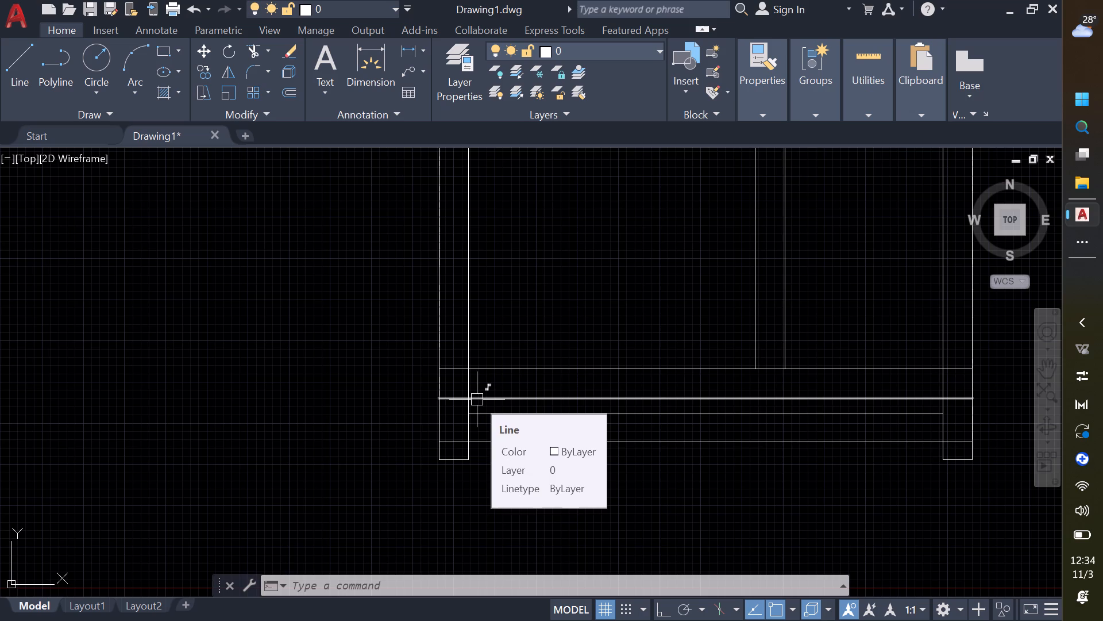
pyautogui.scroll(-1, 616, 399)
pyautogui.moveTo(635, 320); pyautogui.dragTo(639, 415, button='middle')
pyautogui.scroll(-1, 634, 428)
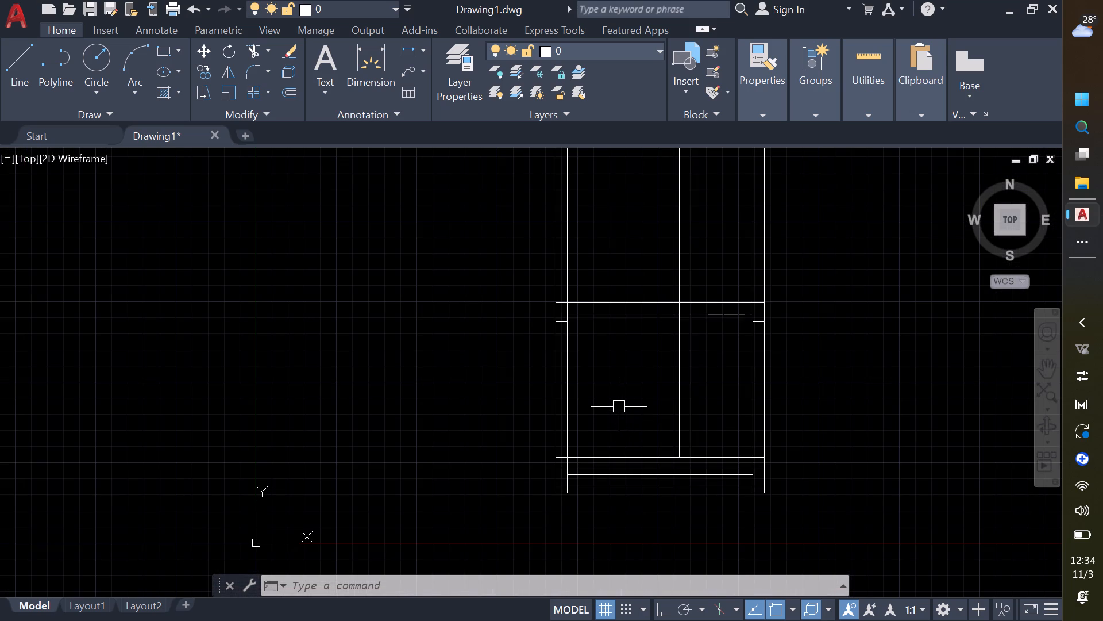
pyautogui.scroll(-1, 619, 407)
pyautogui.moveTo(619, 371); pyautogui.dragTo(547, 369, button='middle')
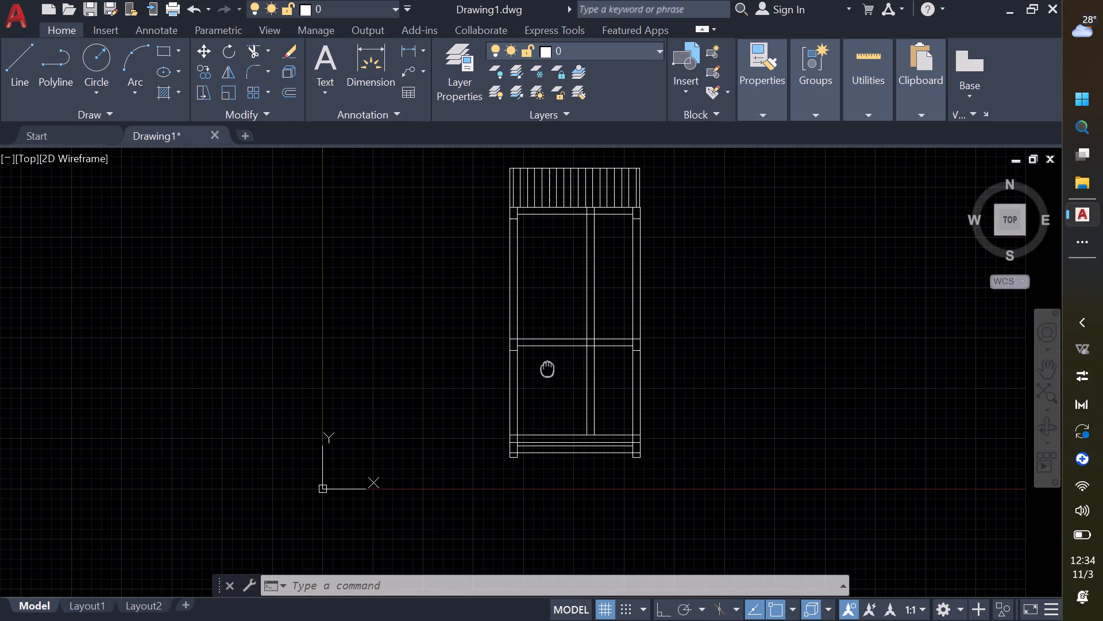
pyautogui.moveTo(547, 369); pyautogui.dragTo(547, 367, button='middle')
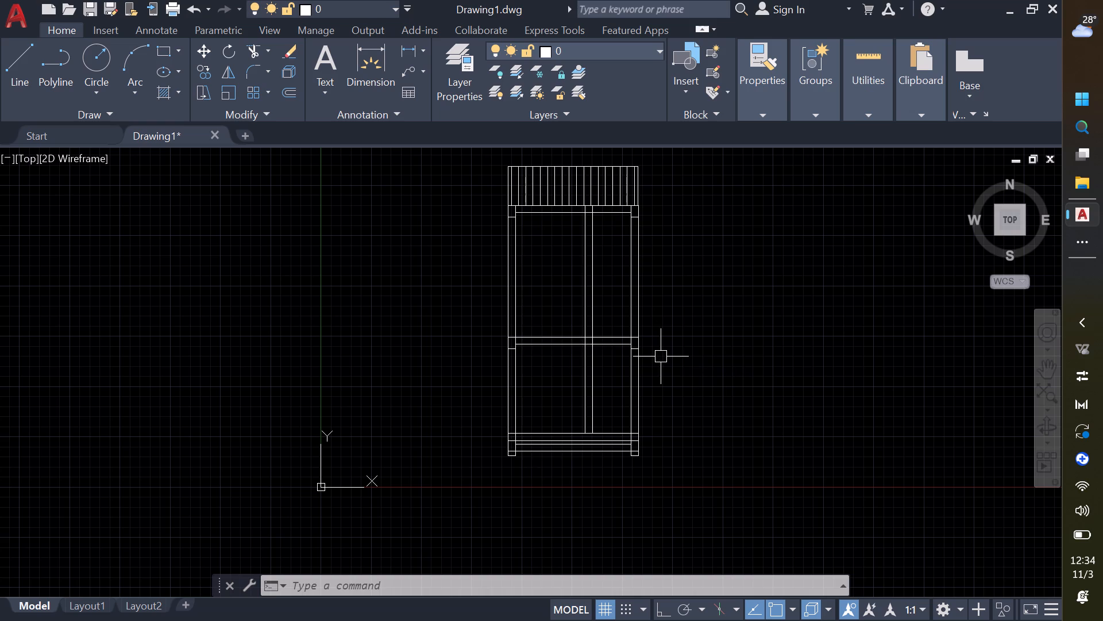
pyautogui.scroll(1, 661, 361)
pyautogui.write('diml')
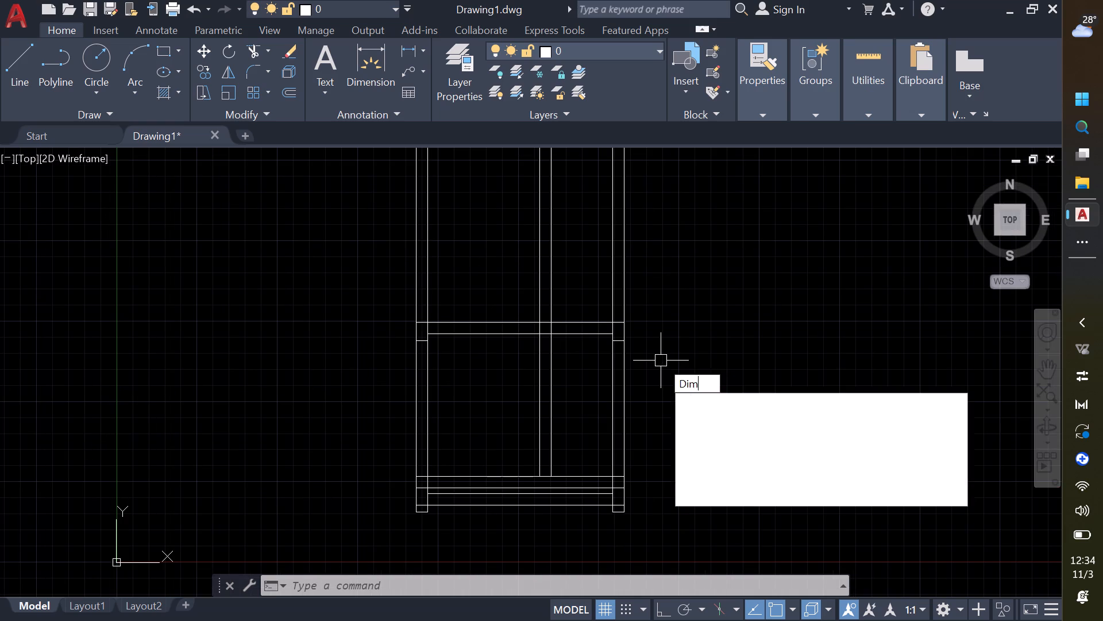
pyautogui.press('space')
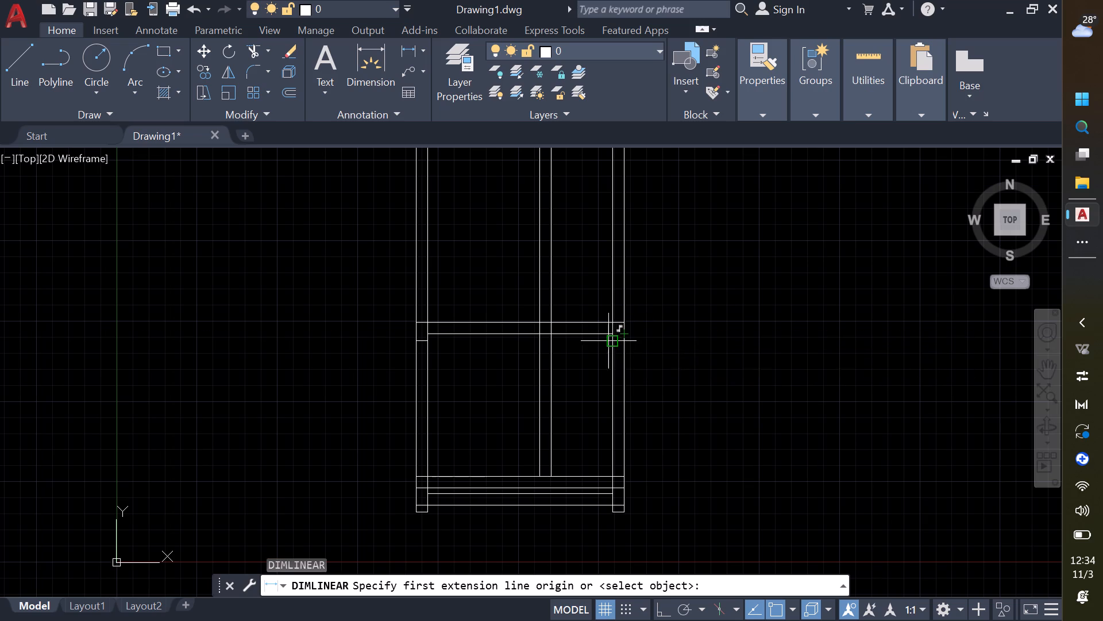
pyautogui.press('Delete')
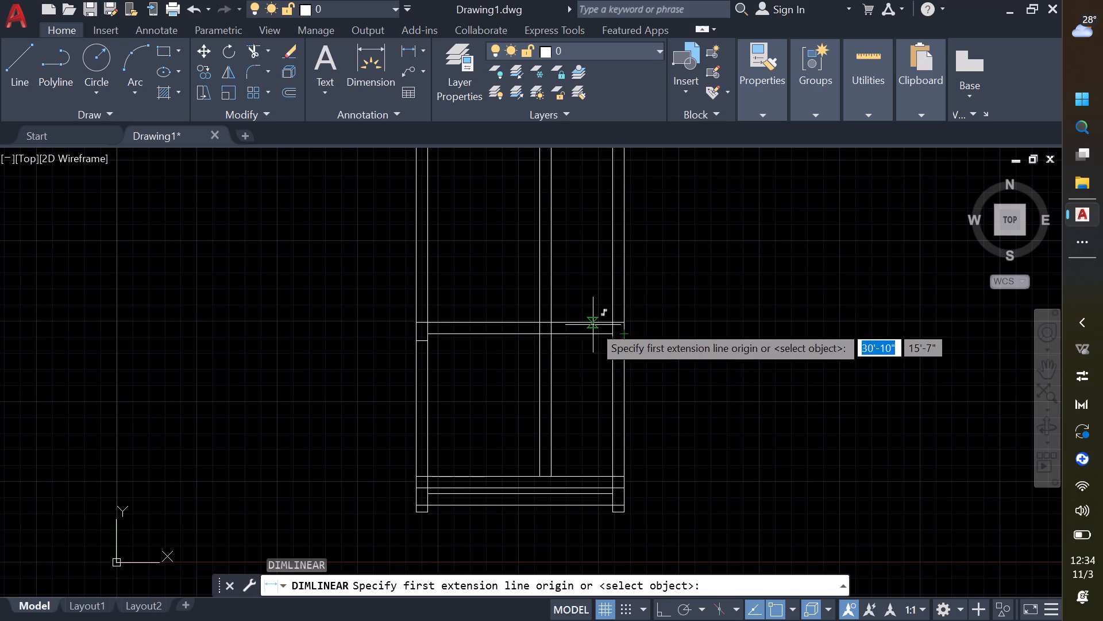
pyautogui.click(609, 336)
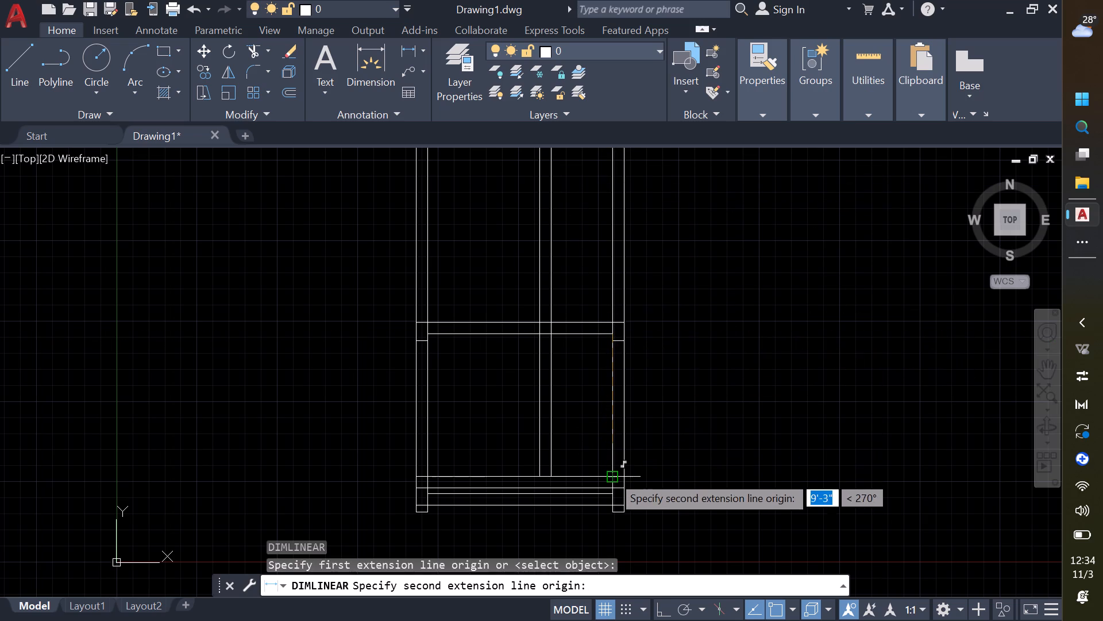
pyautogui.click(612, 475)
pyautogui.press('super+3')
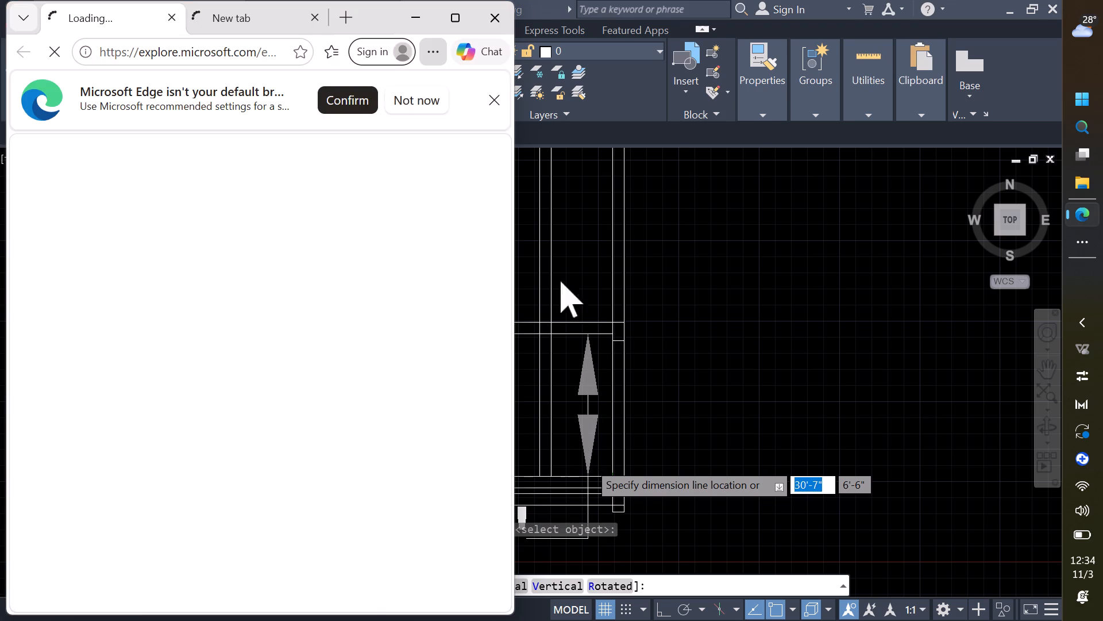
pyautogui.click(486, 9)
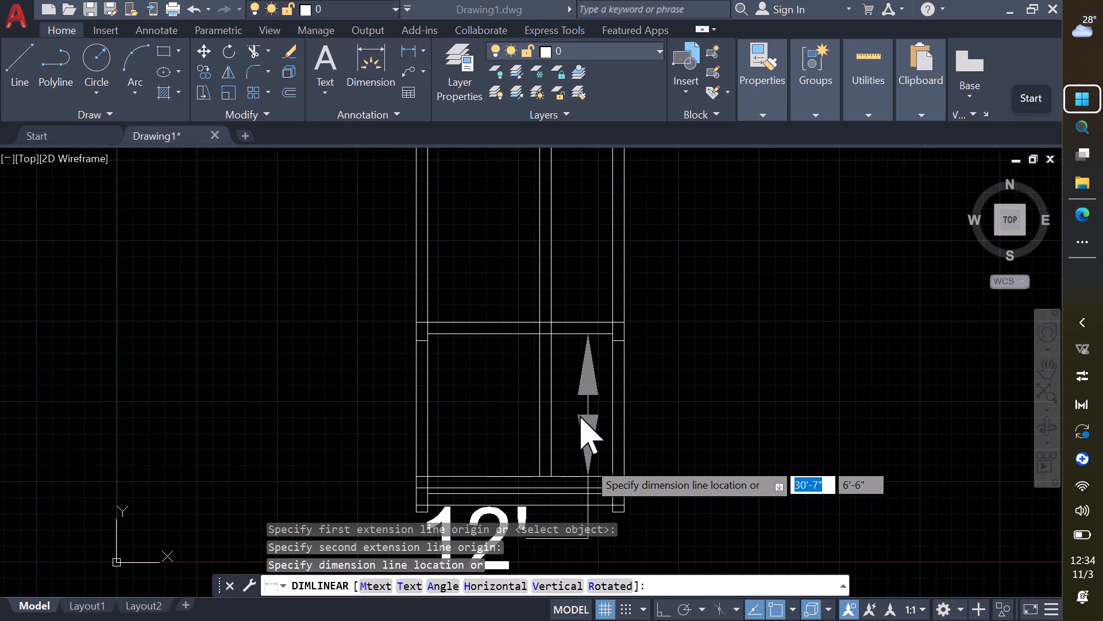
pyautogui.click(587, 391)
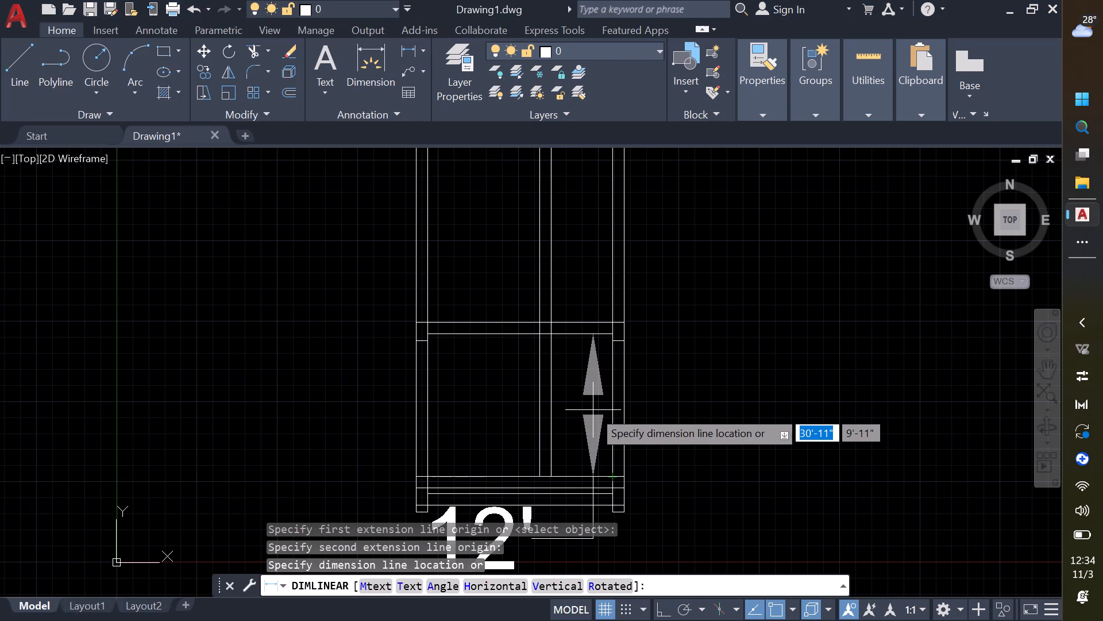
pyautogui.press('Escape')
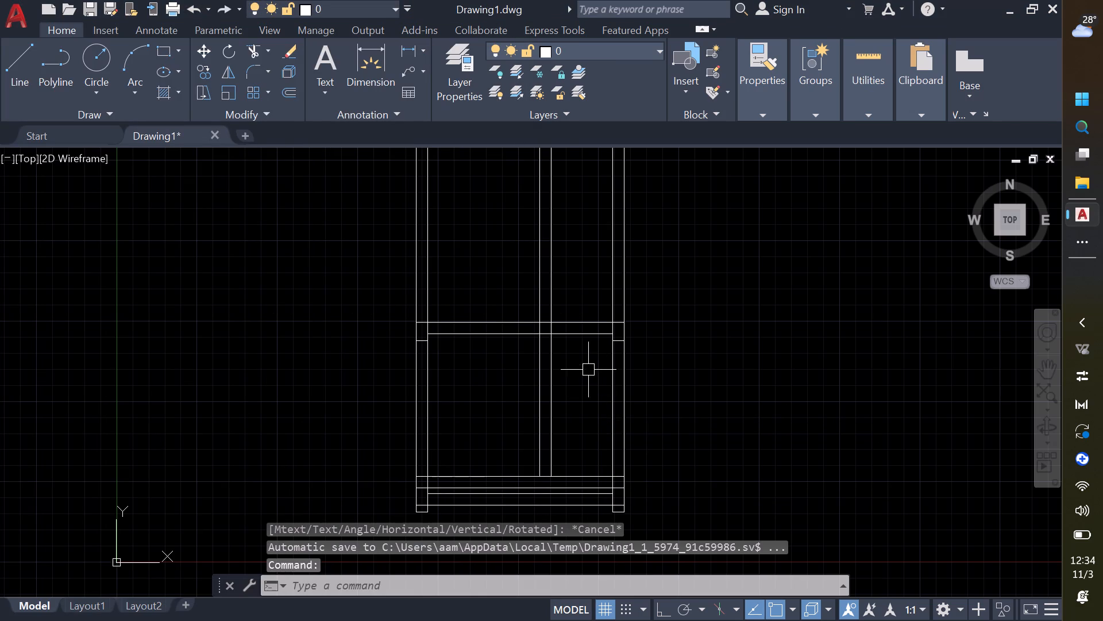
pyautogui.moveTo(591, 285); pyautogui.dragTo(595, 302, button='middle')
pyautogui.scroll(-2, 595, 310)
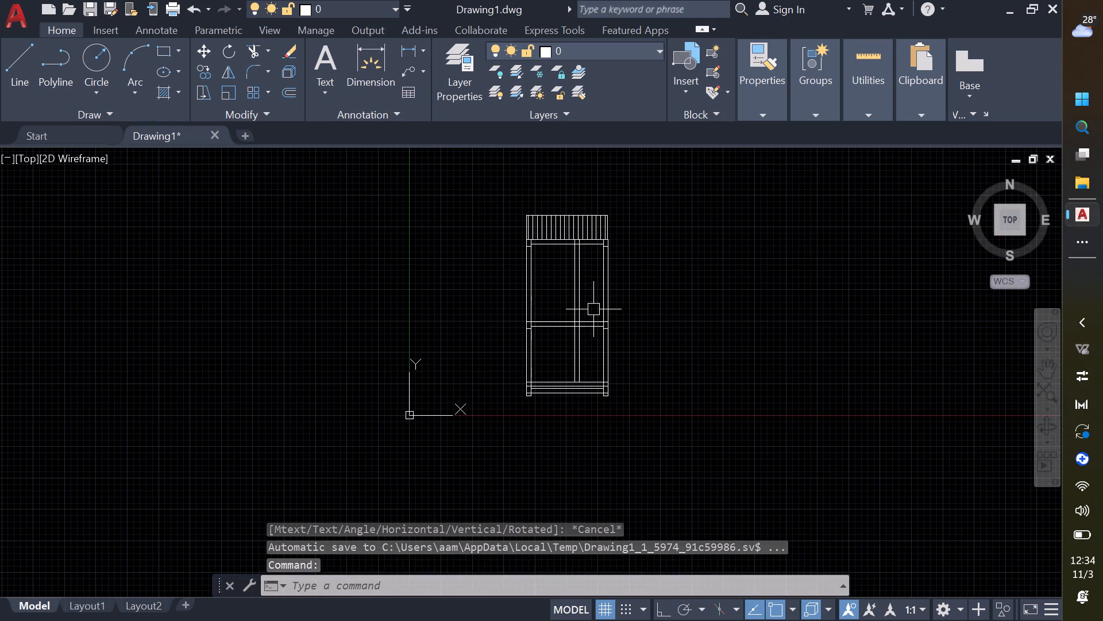
# Measure the plan's full height along its right side, from the lined extension's top corner to the lower small rectangle's bottom corner.
pyautogui.scroll(1, 593, 308)
pyautogui.press('d')
pyautogui.write('iml')
pyautogui.press('space')
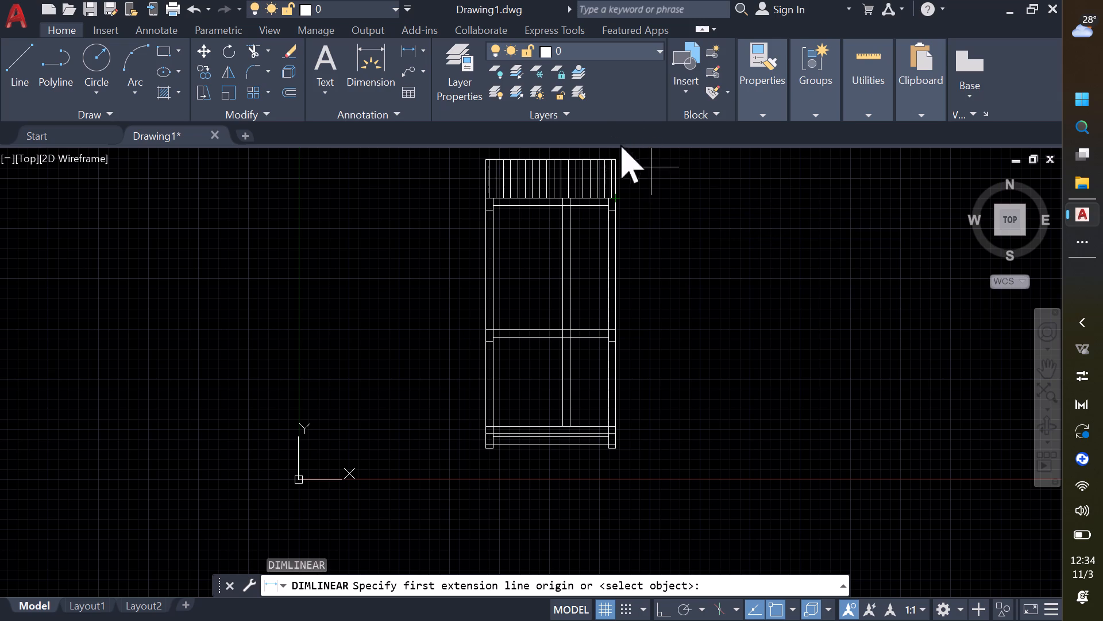
pyautogui.click(615, 162)
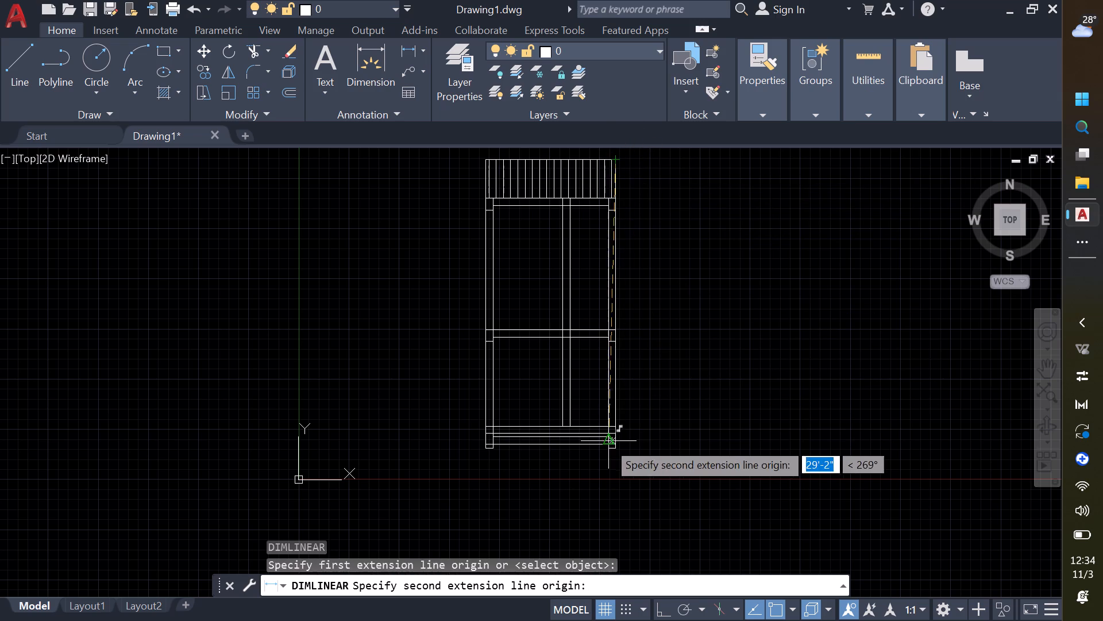
pyautogui.click(620, 453)
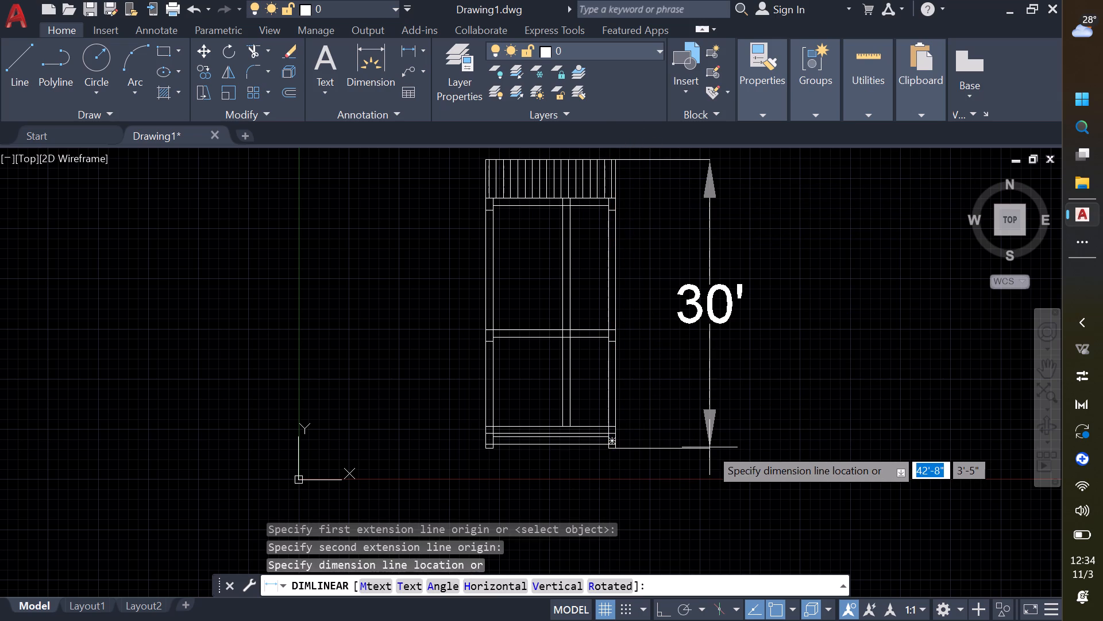
pyautogui.press('Escape')
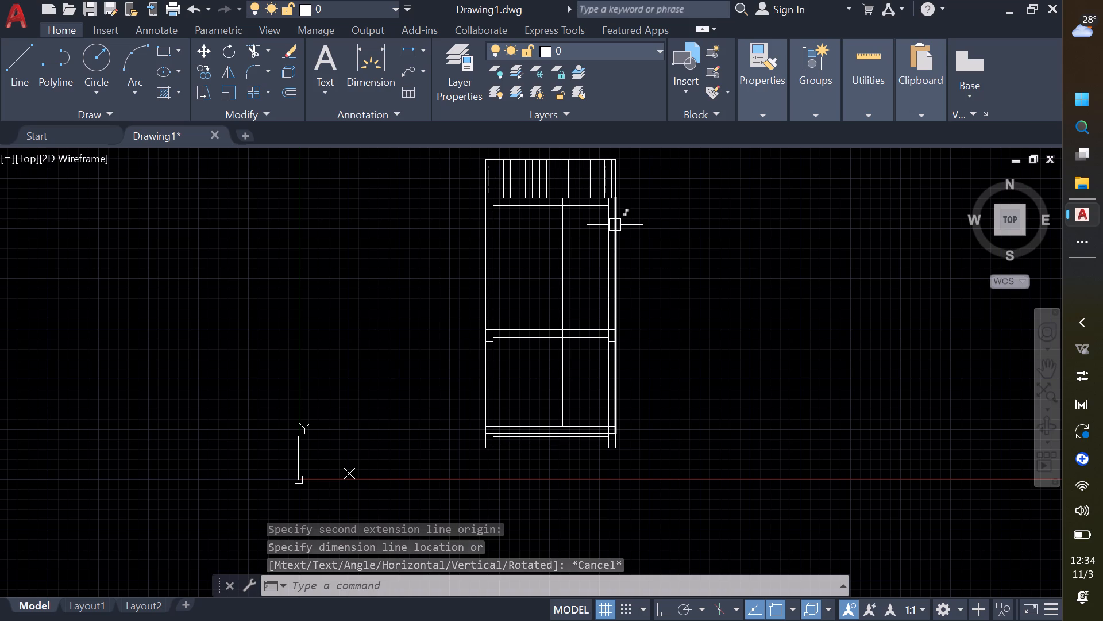
# Measure the upper room's height along the right wall's inner face, from the top wall's outer line to the middle wall's upper line.
pyautogui.write('diml')
pyautogui.press('space')
pyautogui.scroll(5, 611, 210)
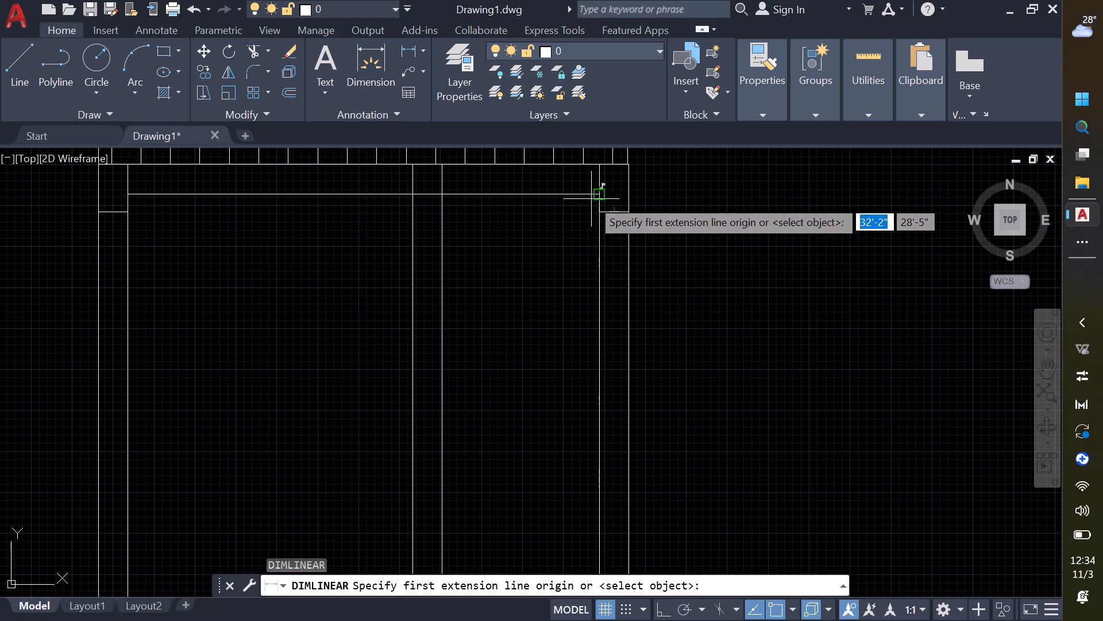
pyautogui.click(600, 166)
pyautogui.scroll(-2, 601, 462)
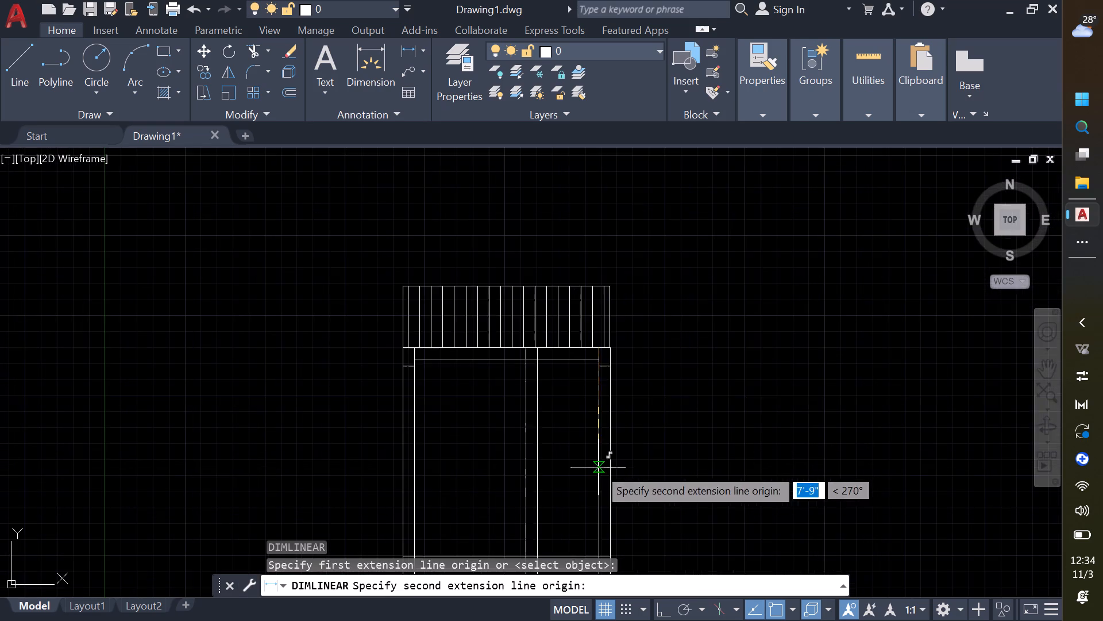
pyautogui.moveTo(598, 467); pyautogui.dragTo(618, 259, button='middle')
pyautogui.scroll(2, 623, 334)
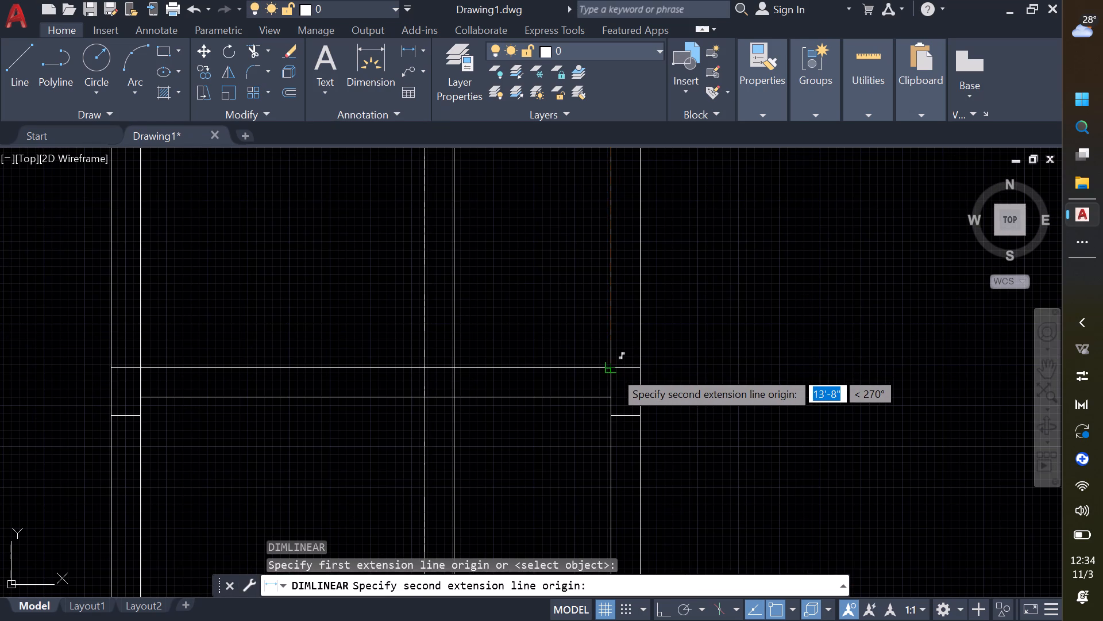
pyautogui.click(609, 370)
pyautogui.scroll(-2, 717, 366)
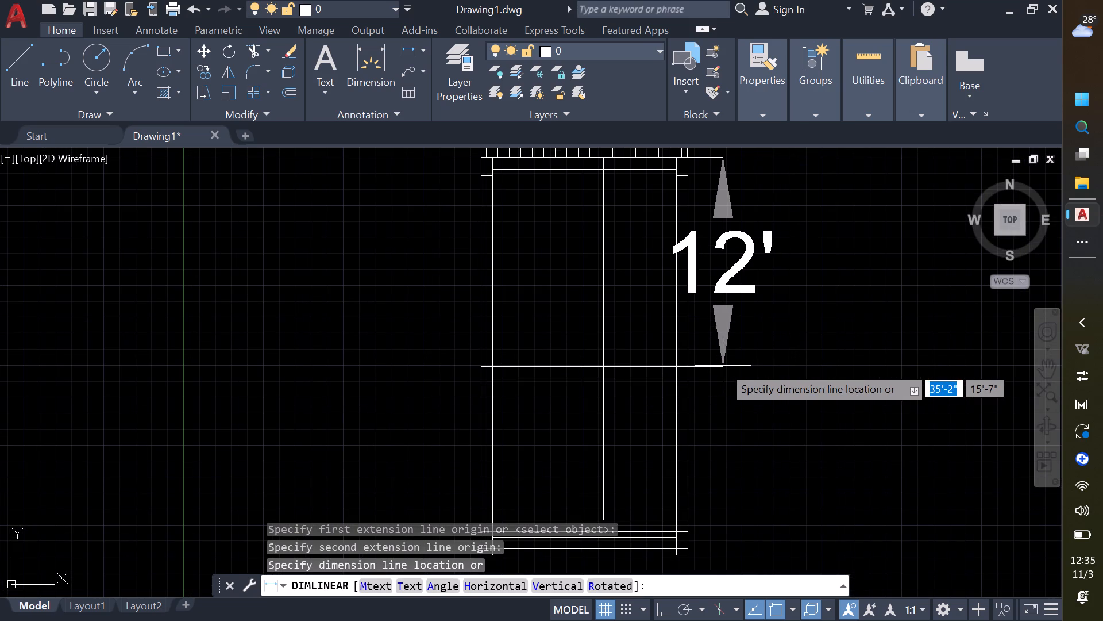
pyautogui.press('Escape')
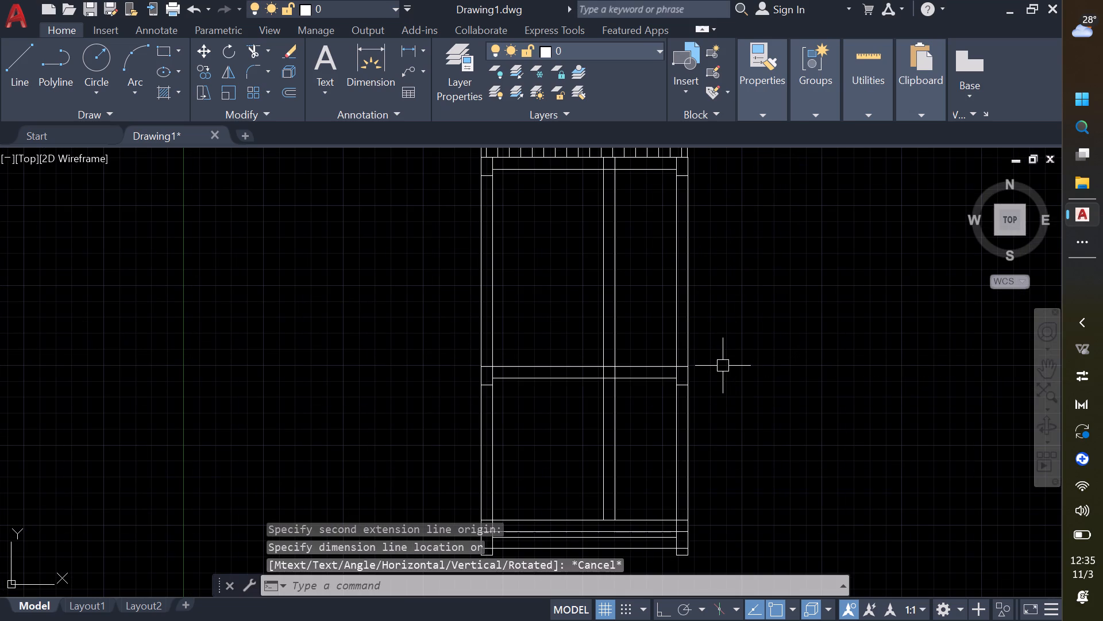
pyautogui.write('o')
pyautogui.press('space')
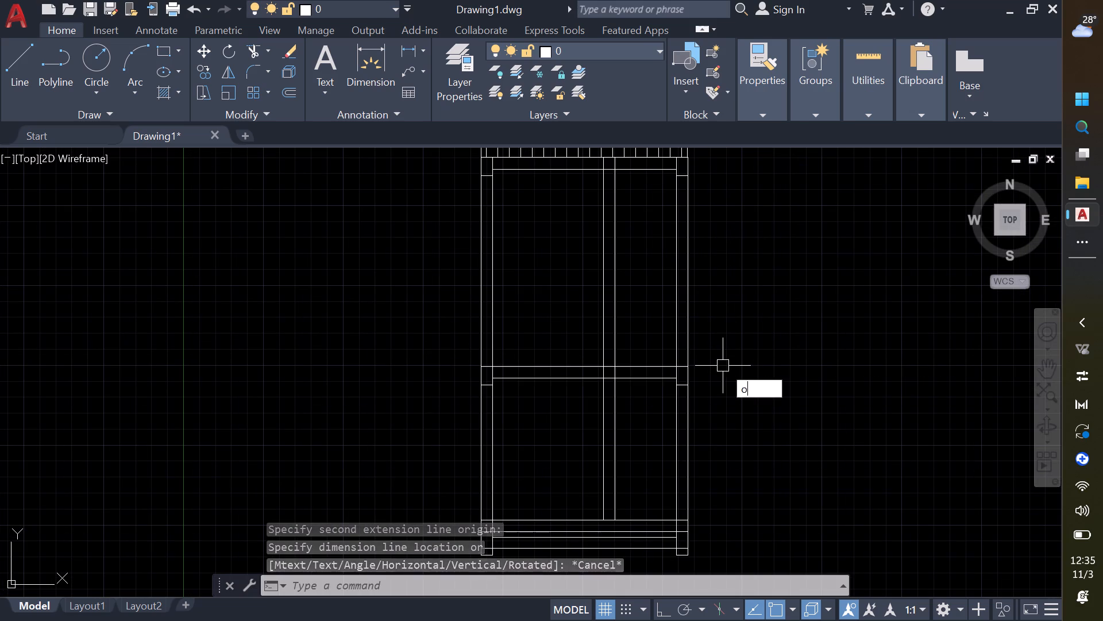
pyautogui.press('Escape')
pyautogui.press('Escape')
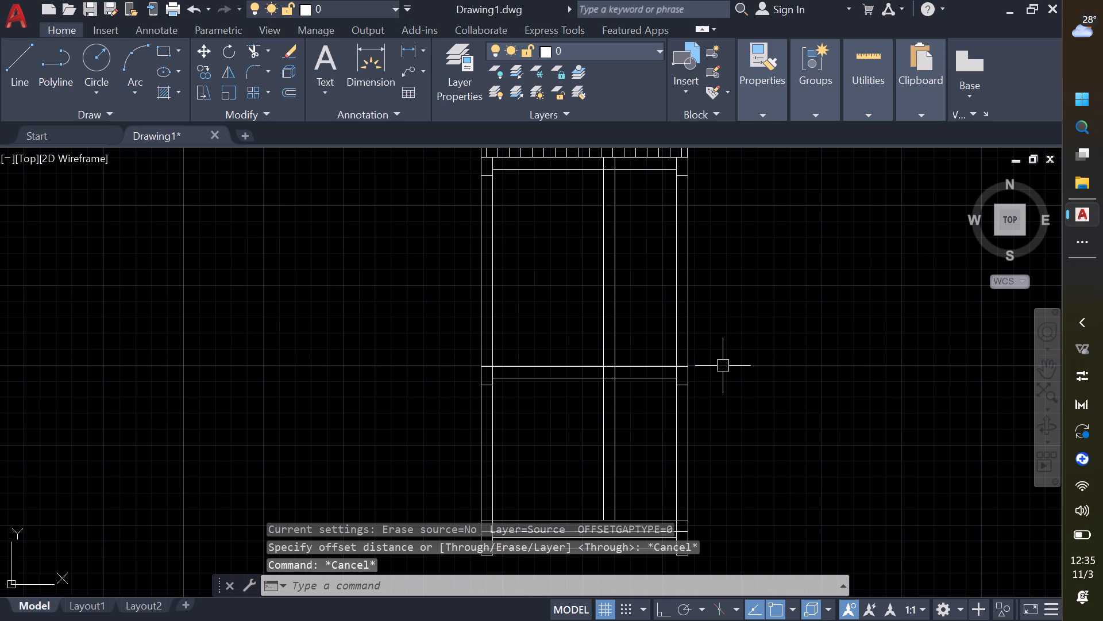
# Offset the upper line of the middle wall 10' upward into the upper room.
pyautogui.write('o')
pyautogui.press('space')
pyautogui.press('space')
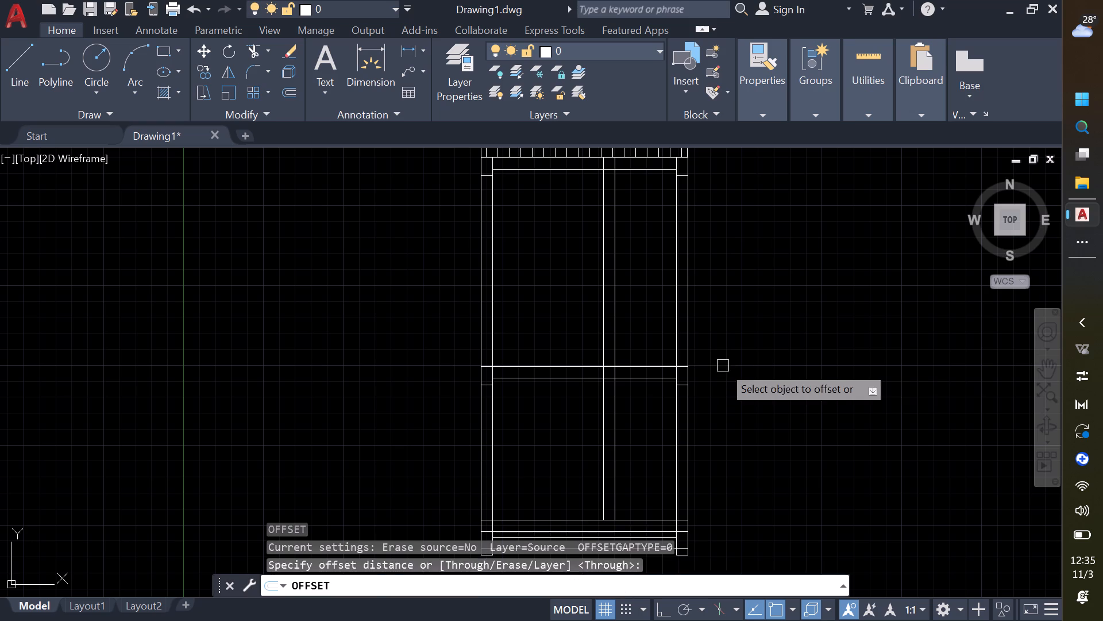
pyautogui.click(641, 366)
pyautogui.write("10'")
pyautogui.press('Return')
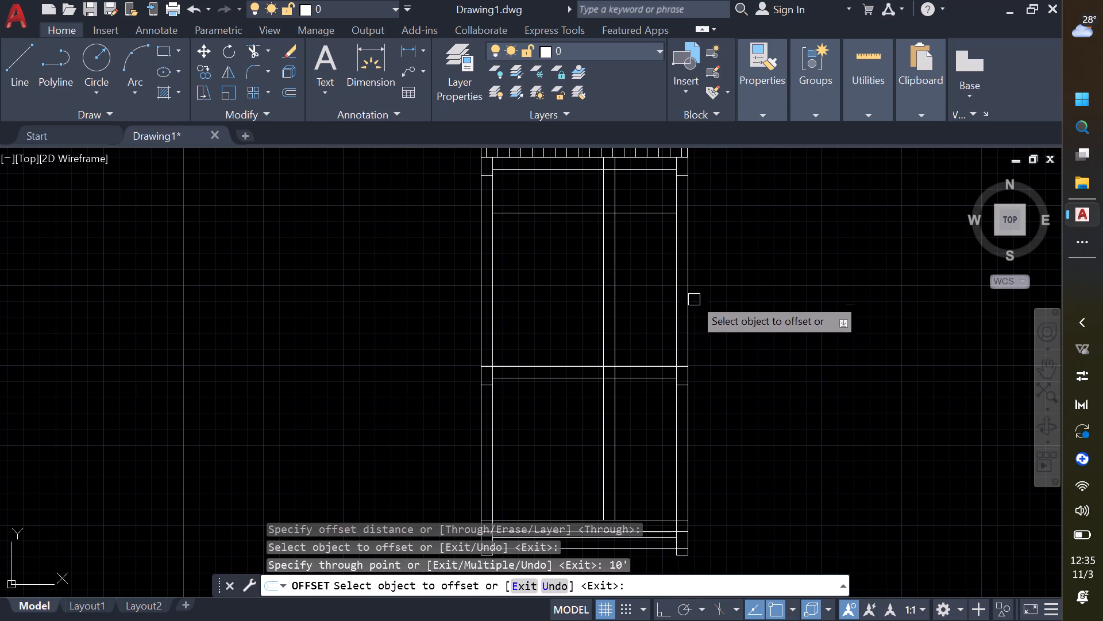
# Extend both ends of the new offset line to the outer faces of the left and right walls.
pyautogui.press('Escape')
pyautogui.press('e')
pyautogui.press('x')
pyautogui.press('space')
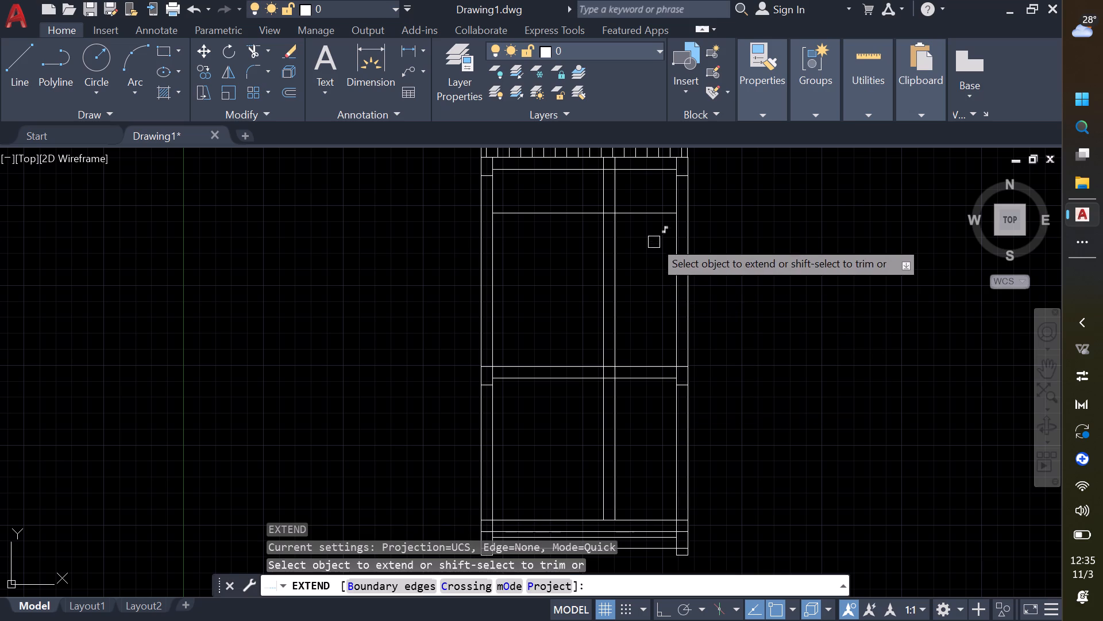
pyautogui.click(646, 214)
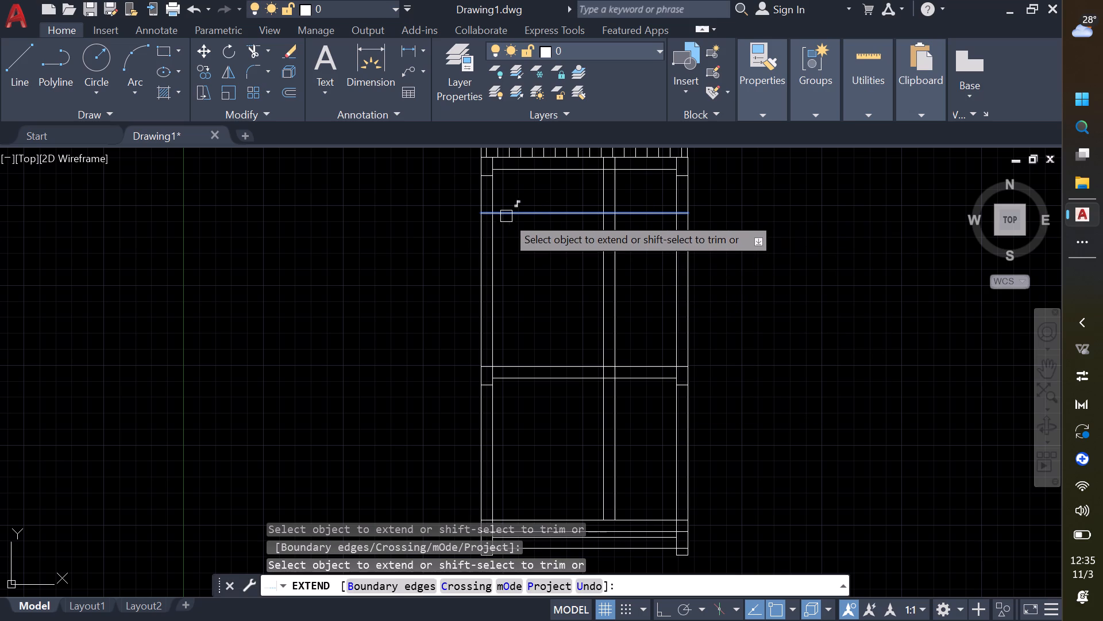
pyautogui.click(506, 216)
pyautogui.press('Escape')
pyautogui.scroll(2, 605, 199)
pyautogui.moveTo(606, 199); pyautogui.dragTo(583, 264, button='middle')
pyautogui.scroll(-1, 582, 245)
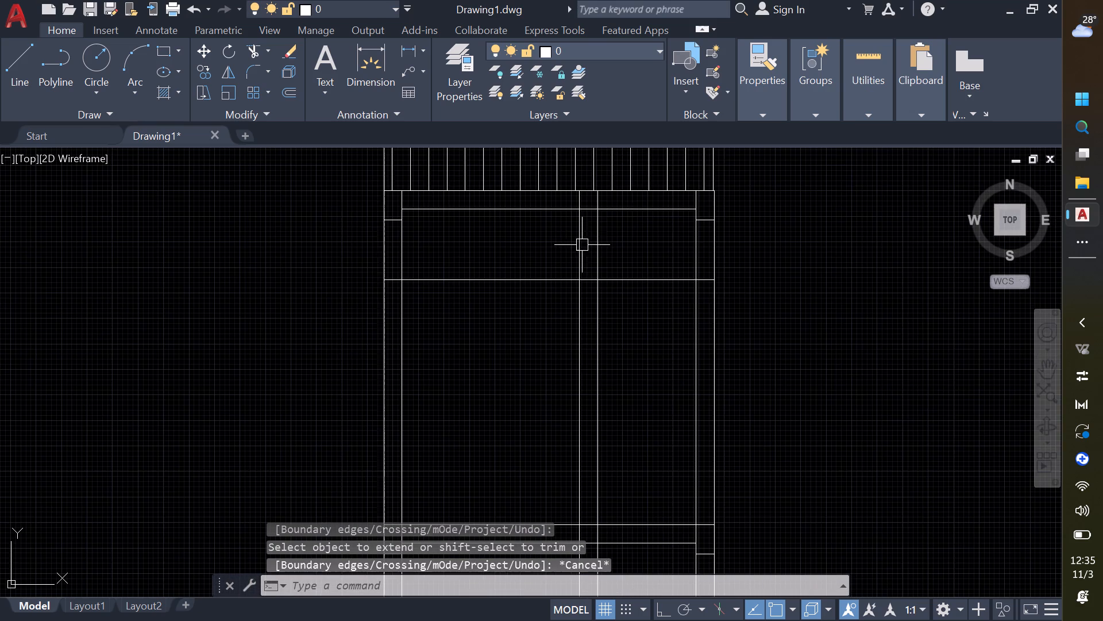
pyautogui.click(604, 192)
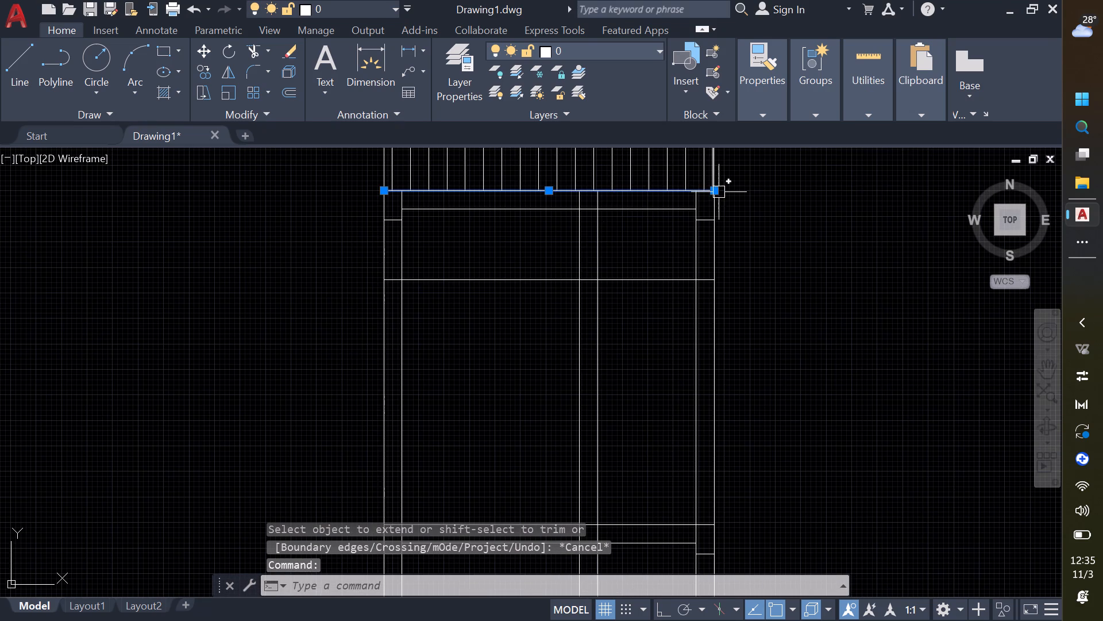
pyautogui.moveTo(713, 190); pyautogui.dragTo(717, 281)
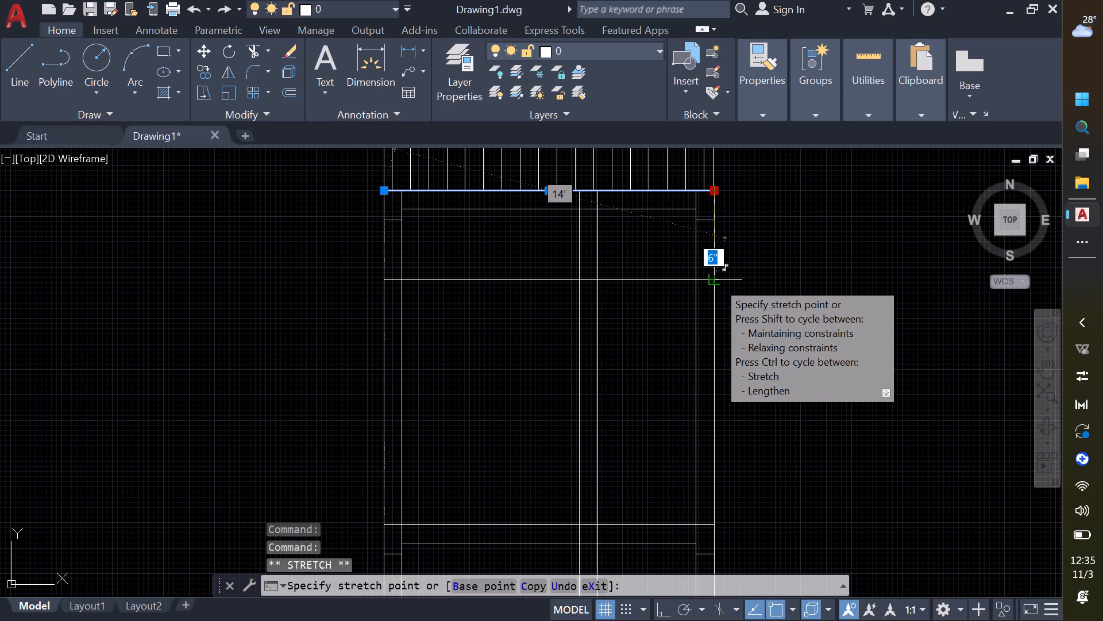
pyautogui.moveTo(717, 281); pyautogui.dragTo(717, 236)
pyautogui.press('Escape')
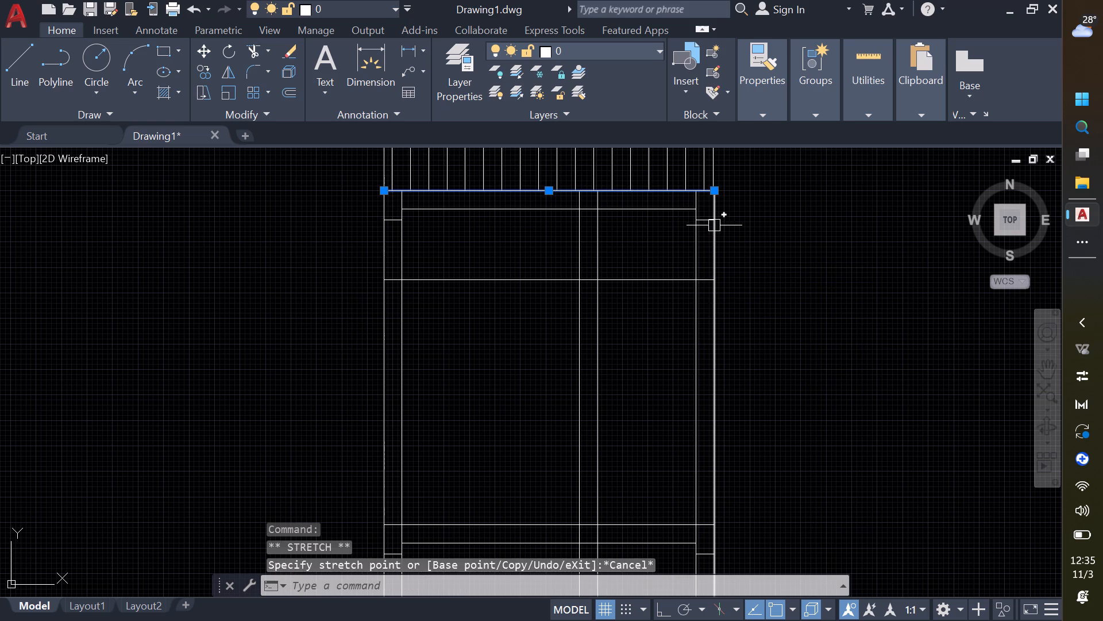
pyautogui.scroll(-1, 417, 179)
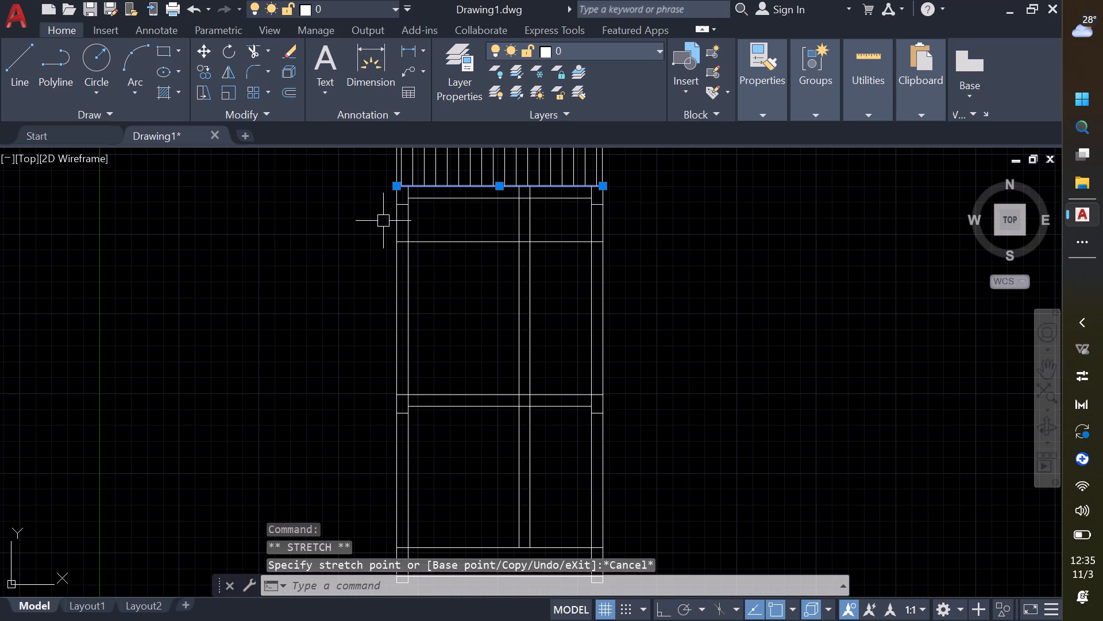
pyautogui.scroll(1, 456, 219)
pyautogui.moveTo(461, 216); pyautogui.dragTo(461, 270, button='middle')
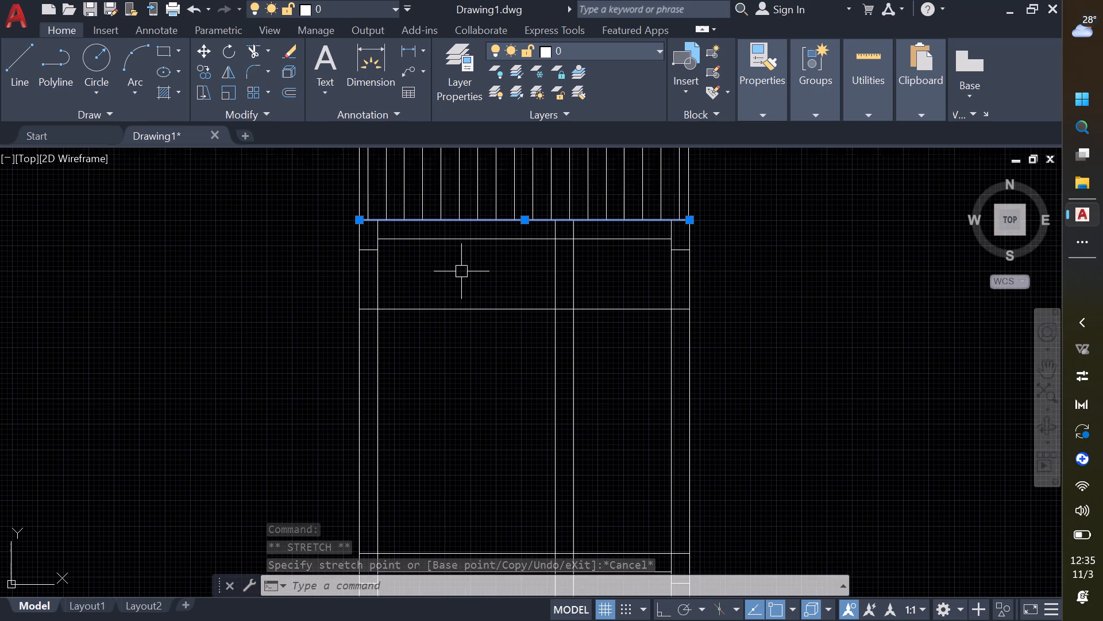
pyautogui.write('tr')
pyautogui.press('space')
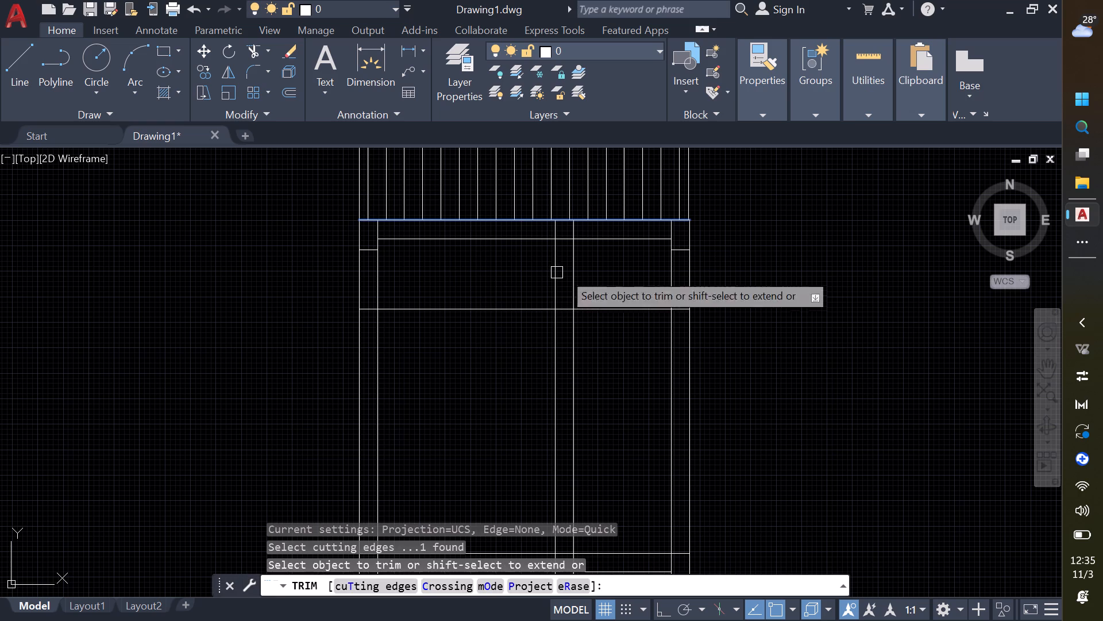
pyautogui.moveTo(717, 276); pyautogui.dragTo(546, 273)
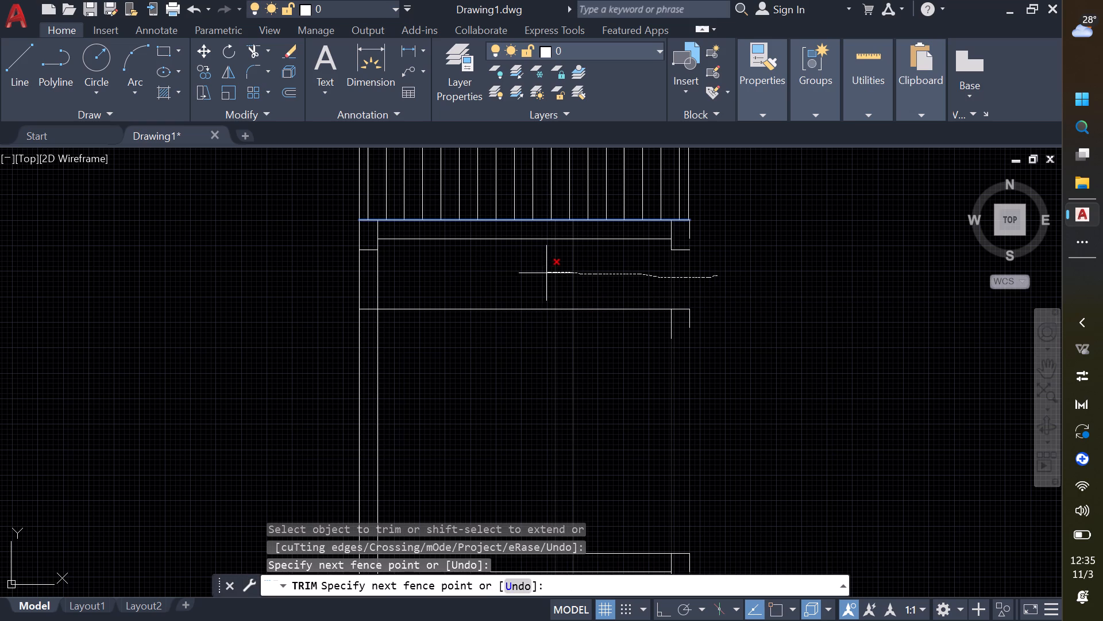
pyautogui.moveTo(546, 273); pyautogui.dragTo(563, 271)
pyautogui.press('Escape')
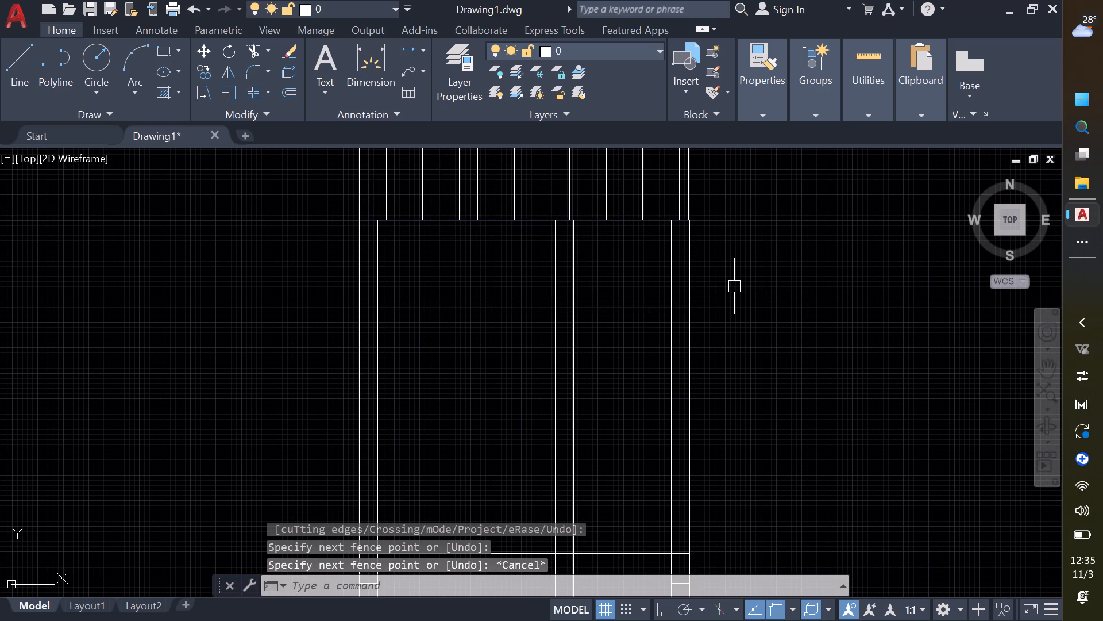
# Trim away the side-wall and partition lines between the bottoms of the top corner columns and the offset line.
pyautogui.write('tr')
pyautogui.press('space')
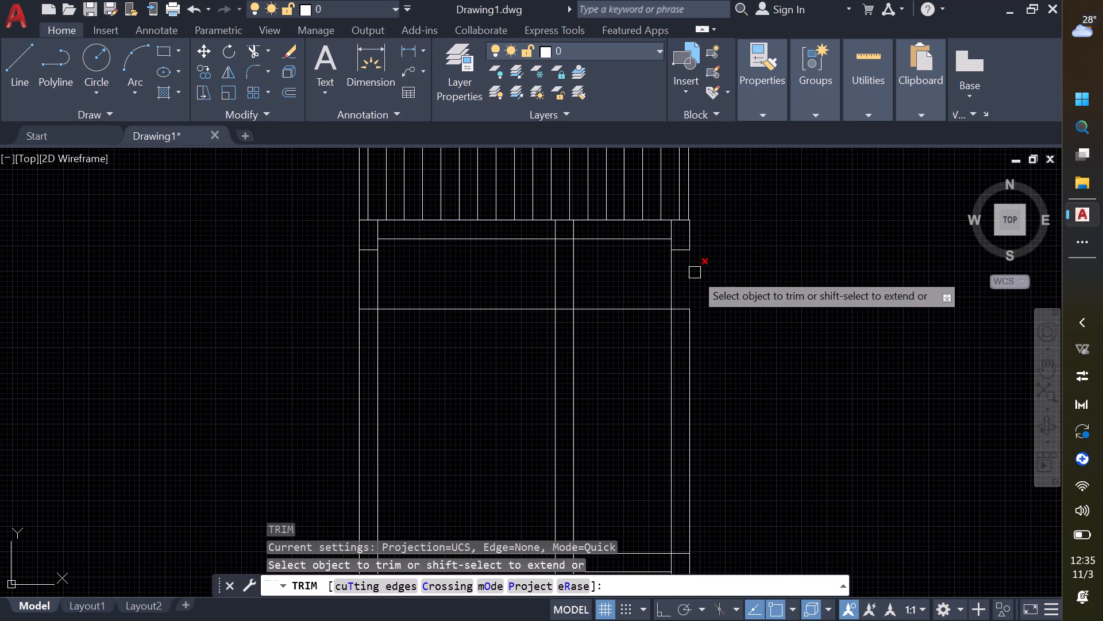
pyautogui.click(695, 273)
pyautogui.click(673, 271)
pyautogui.moveTo(631, 276); pyautogui.dragTo(558, 287)
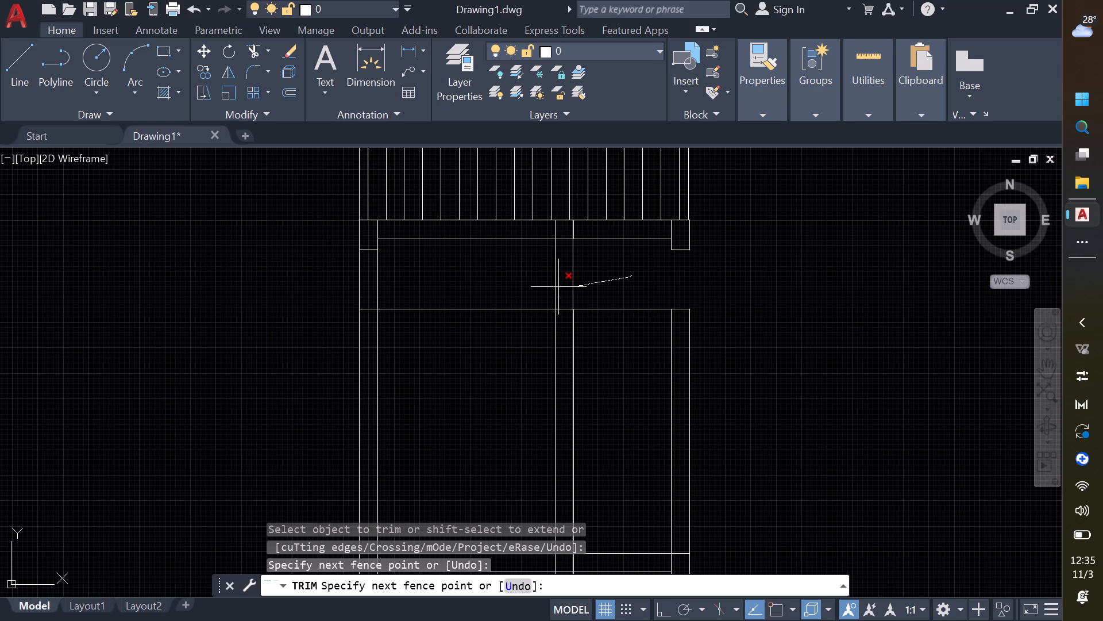
pyautogui.moveTo(558, 287); pyautogui.dragTo(530, 287)
pyautogui.moveTo(413, 274); pyautogui.dragTo(348, 279)
pyautogui.moveTo(348, 279); pyautogui.dragTo(331, 279)
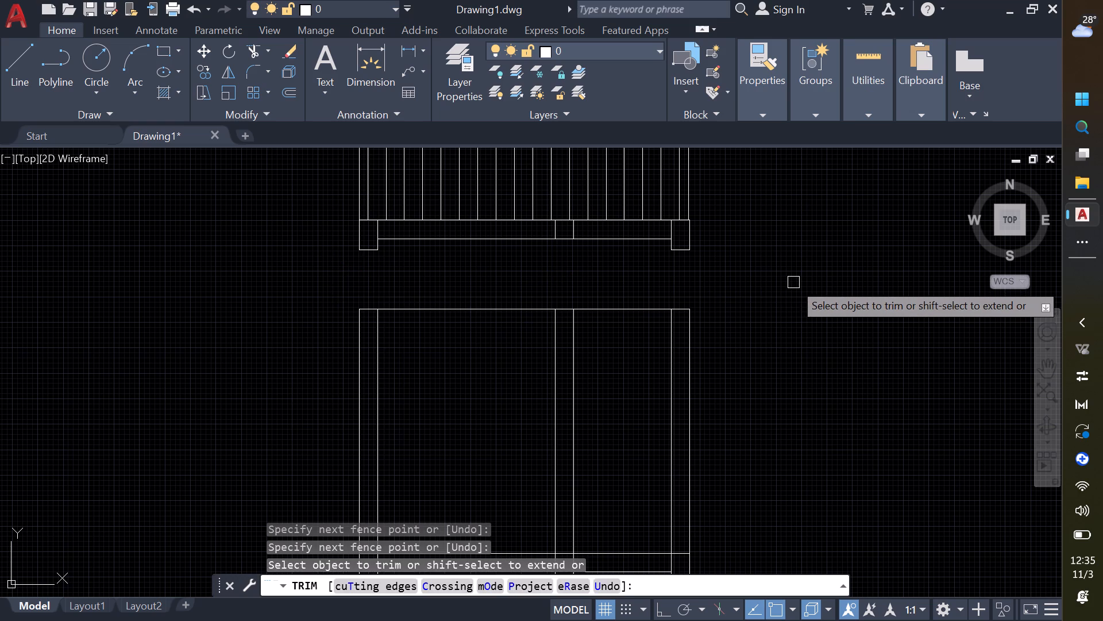
pyautogui.scroll(-1, 776, 267)
pyautogui.middleClick(768, 260)
pyautogui.press('Escape')
# Move the detached lined extension, top wall and corner columns 3'-8" straight down so the wall's outer edge meets the offset line.
pyautogui.moveTo(479, 158); pyautogui.dragTo(485, 158)
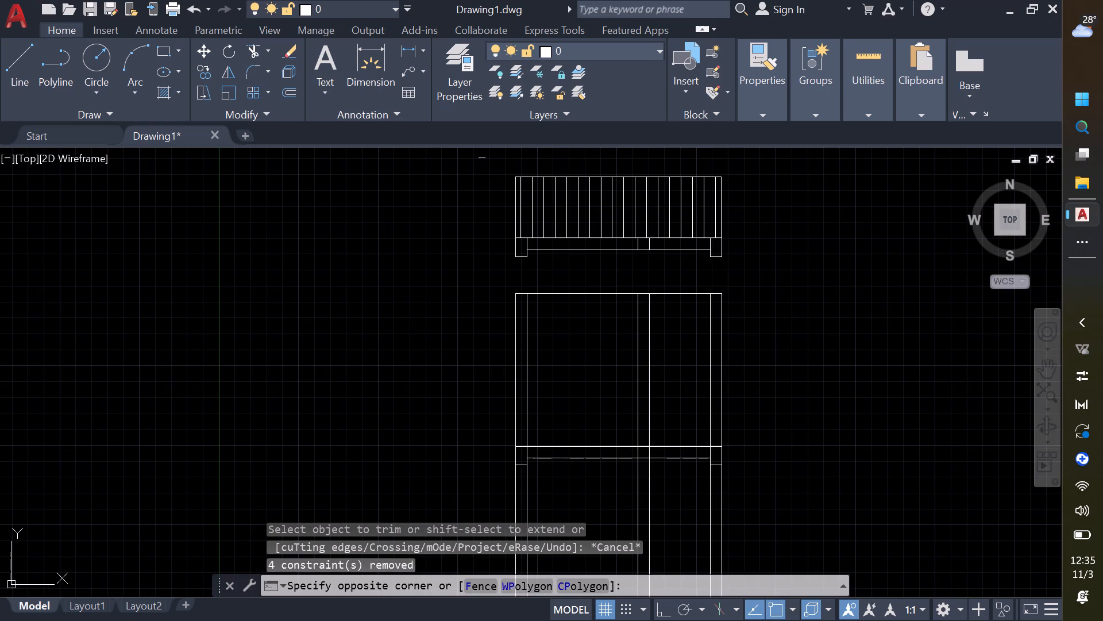
pyautogui.click(779, 269)
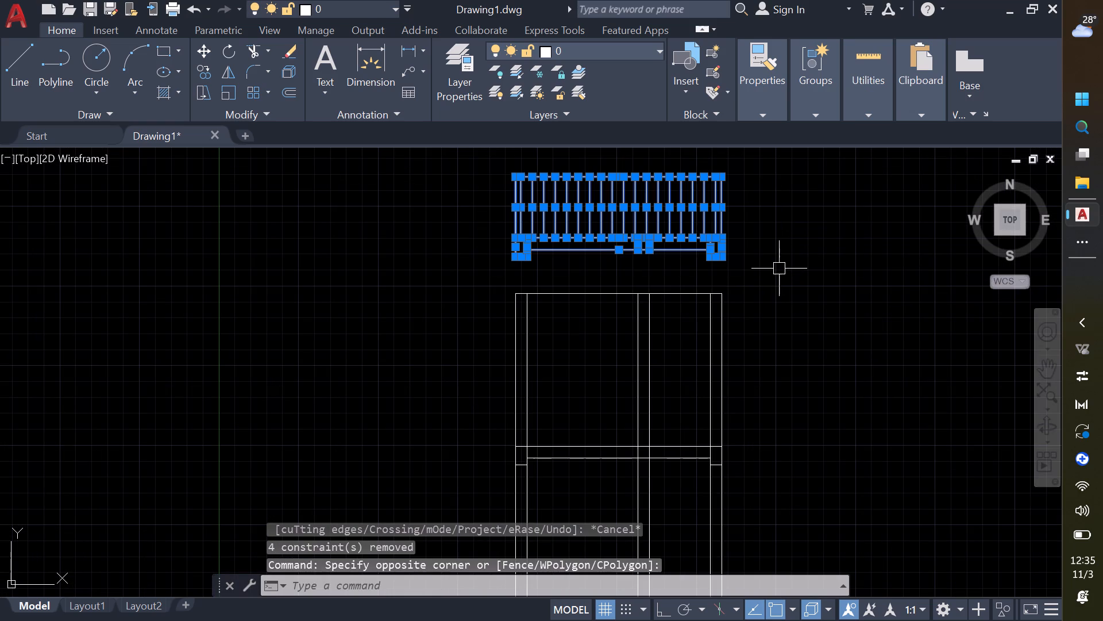
pyautogui.write('m')
pyautogui.press('space')
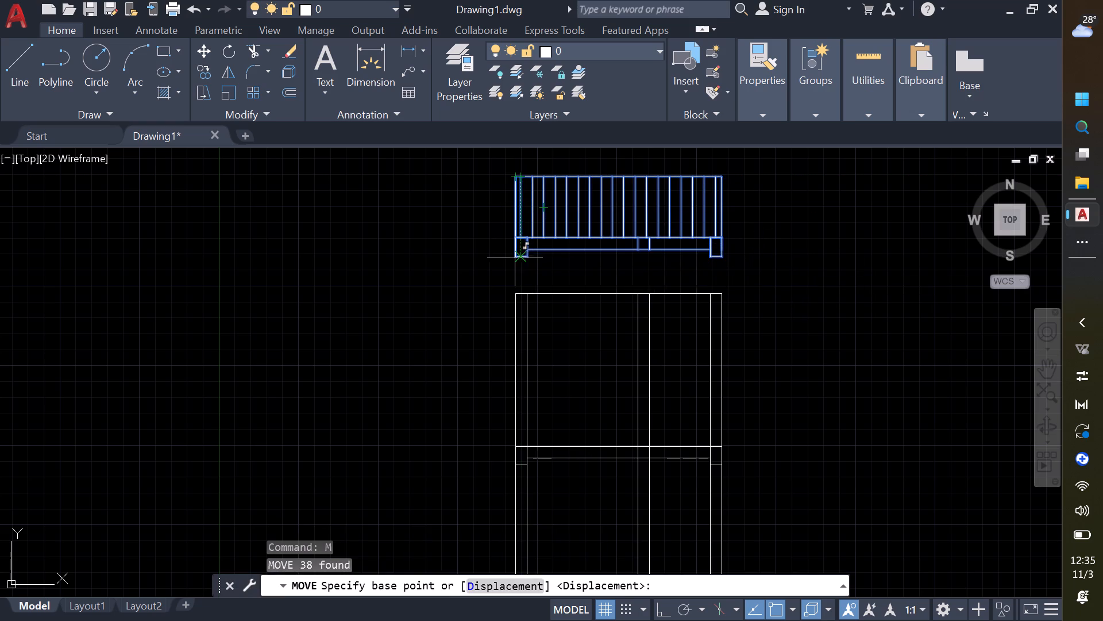
pyautogui.scroll(5, 514, 258)
pyautogui.click(515, 242)
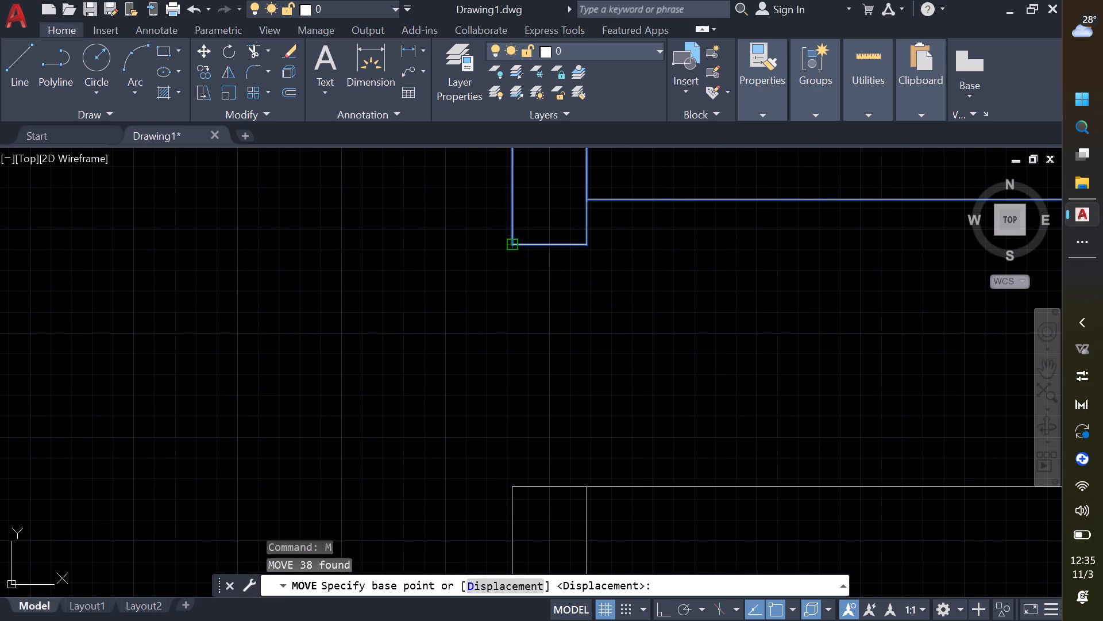
pyautogui.scroll(-1, 526, 411)
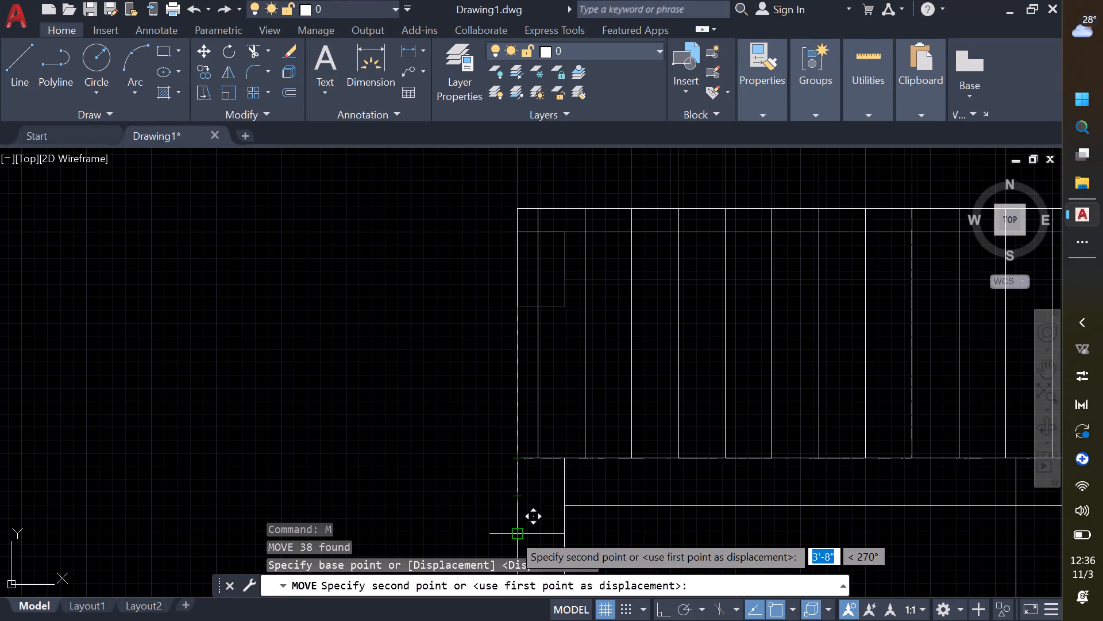
pyautogui.click(512, 534)
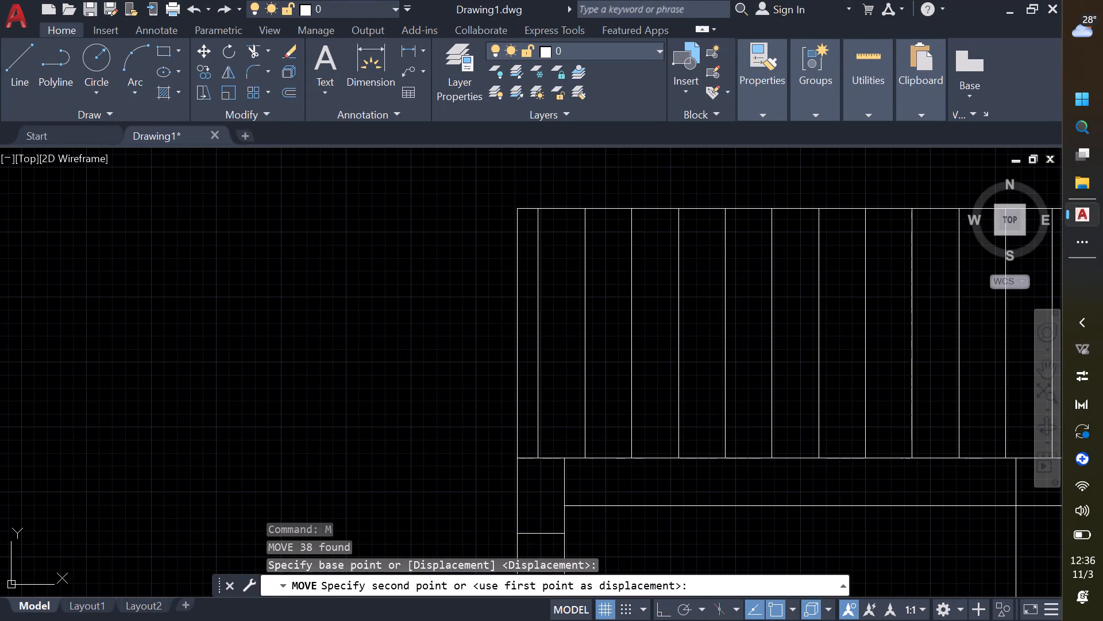
pyautogui.scroll(-2, 537, 516)
pyautogui.moveTo(654, 522); pyautogui.dragTo(520, 375, button='middle')
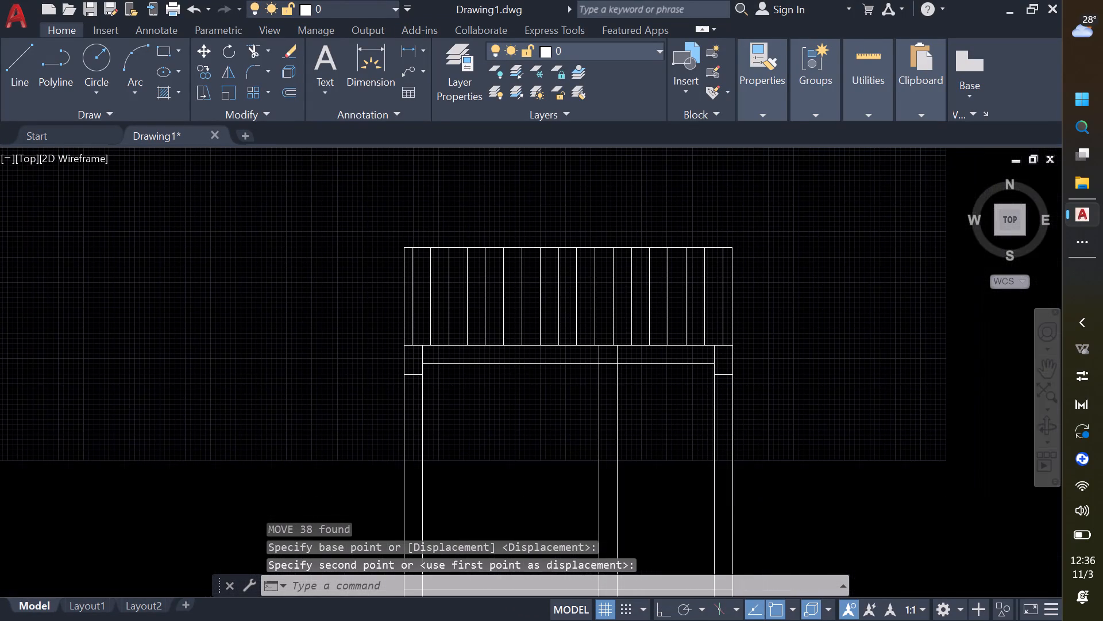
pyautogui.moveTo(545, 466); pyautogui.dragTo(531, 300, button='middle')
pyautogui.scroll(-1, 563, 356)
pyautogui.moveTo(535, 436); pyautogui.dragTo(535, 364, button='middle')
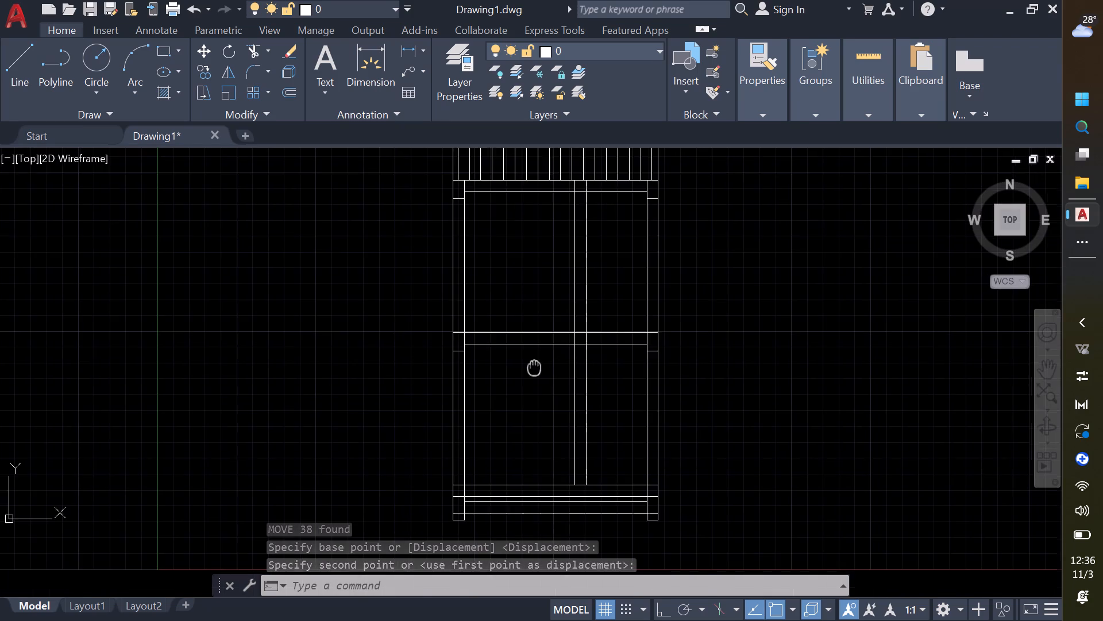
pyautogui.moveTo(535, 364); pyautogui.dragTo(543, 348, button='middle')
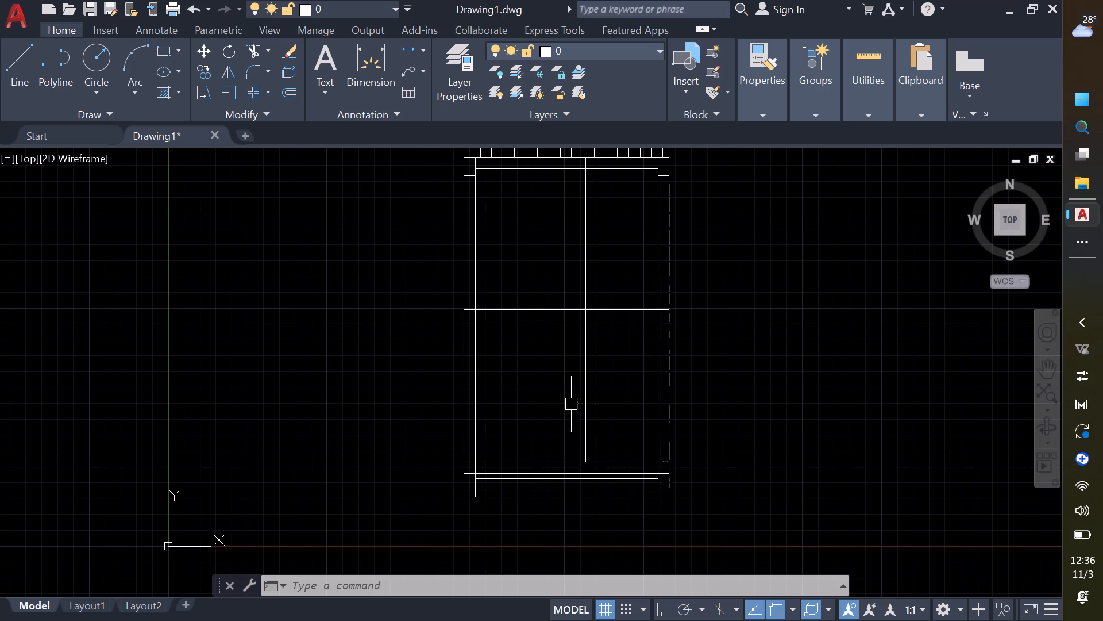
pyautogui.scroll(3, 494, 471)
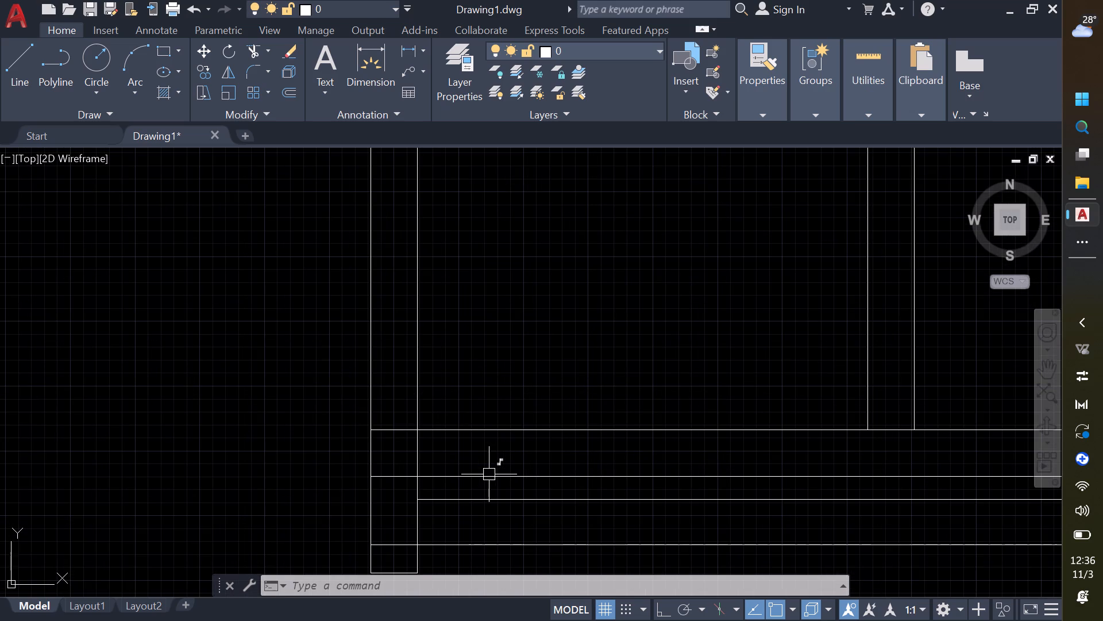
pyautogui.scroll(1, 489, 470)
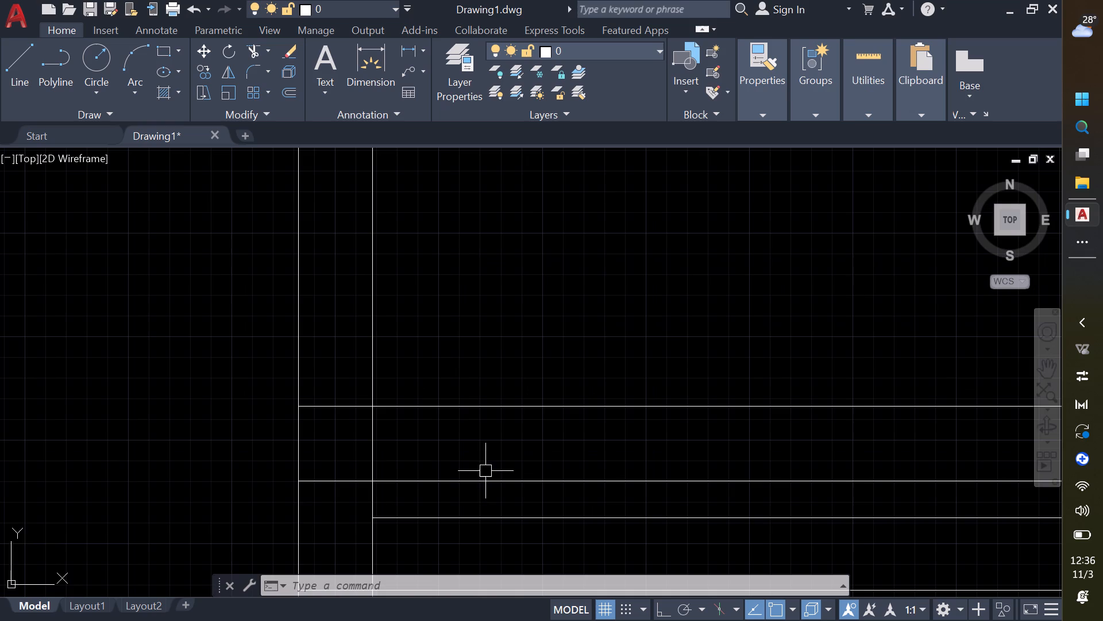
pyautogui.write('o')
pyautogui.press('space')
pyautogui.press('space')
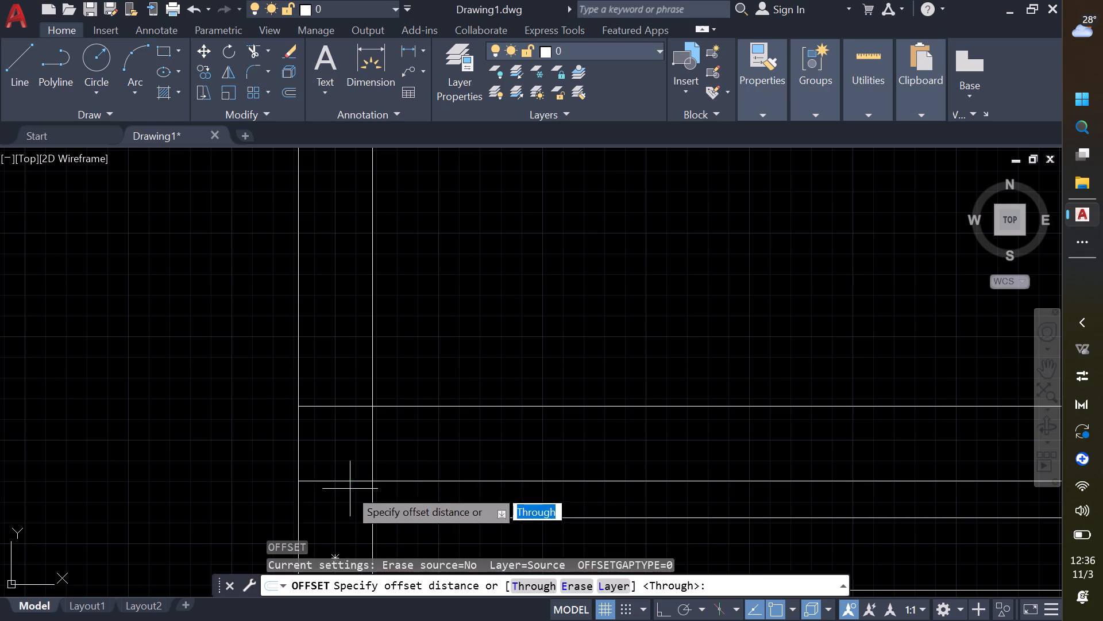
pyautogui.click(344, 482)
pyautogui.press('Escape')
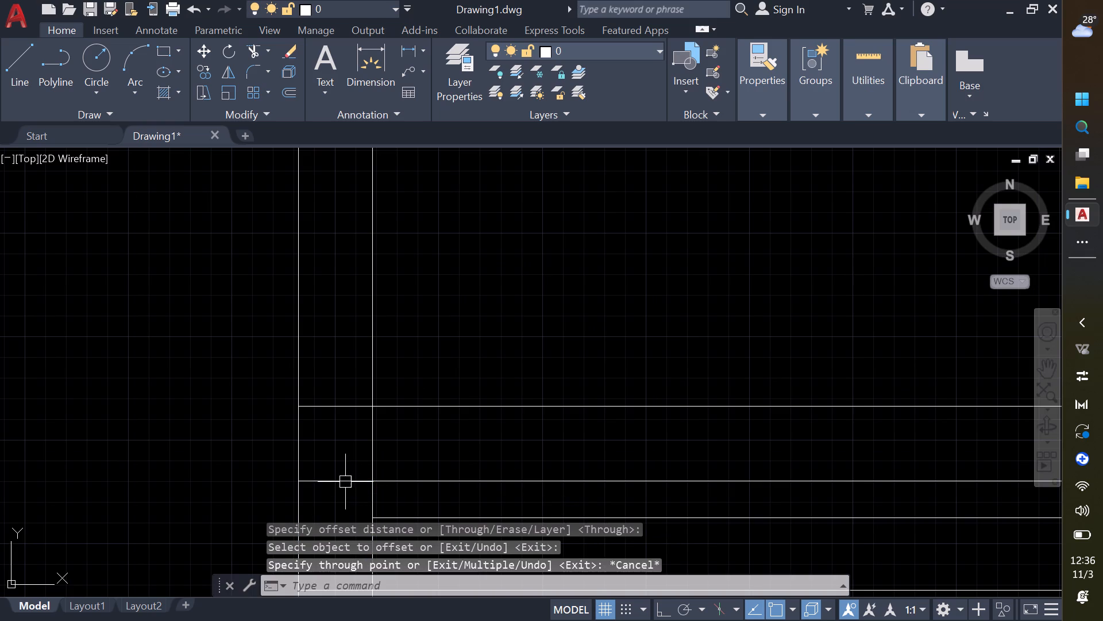
# Explode the bottom-left corner column outline into separate lines.
pyautogui.click(345, 480)
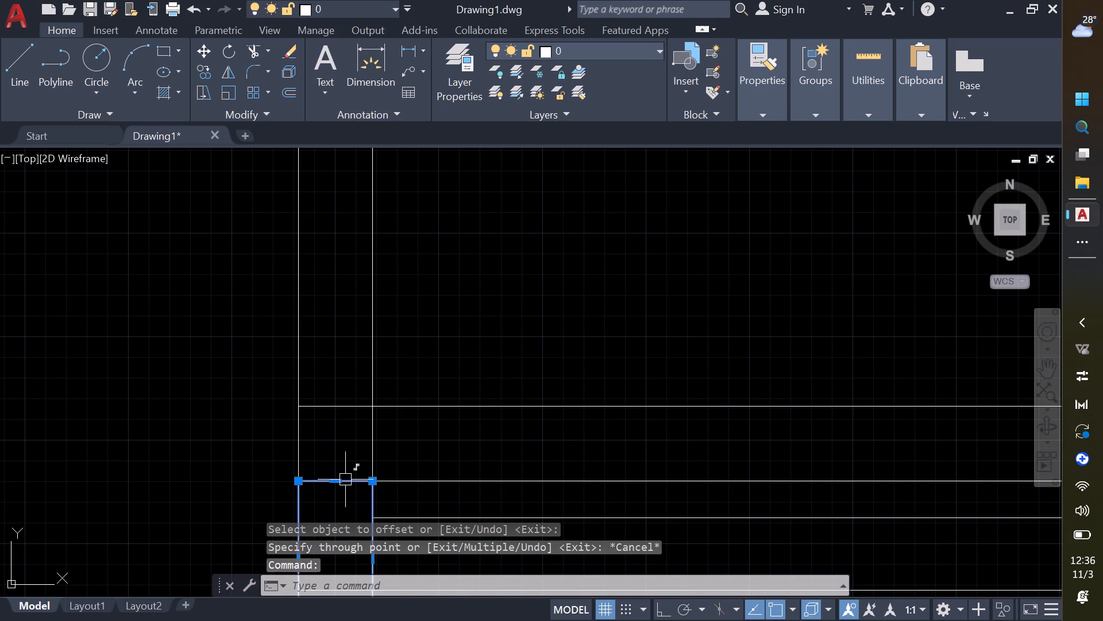
pyautogui.write('x')
pyautogui.press('space')
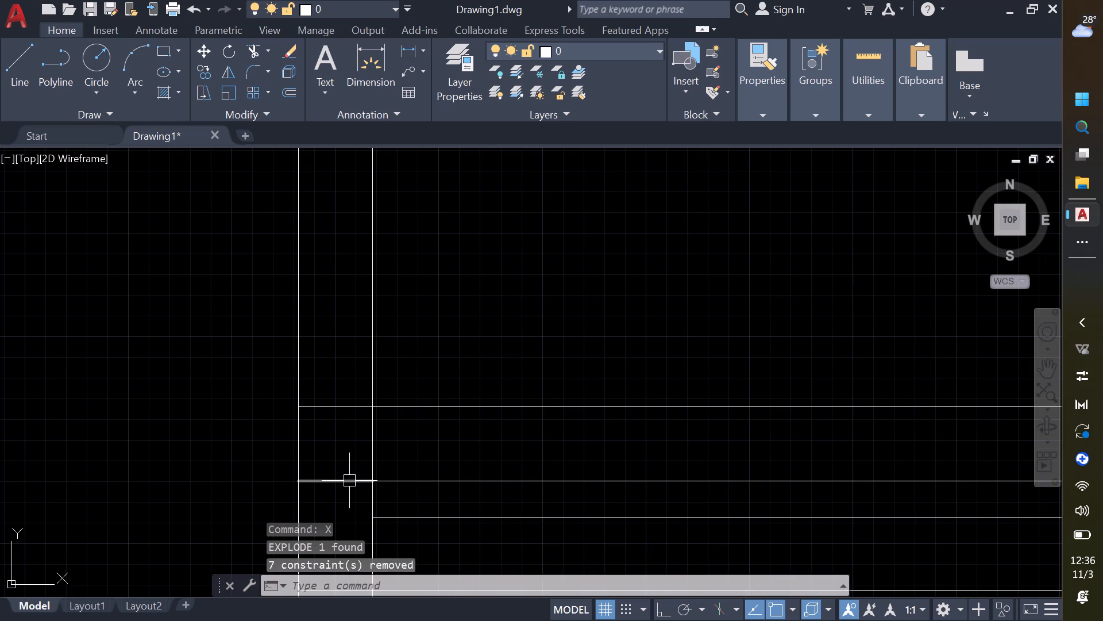
# Move the top edge of the exploded bottom-left column straight down to just below the lower strip's upper line.
pyautogui.click(347, 481)
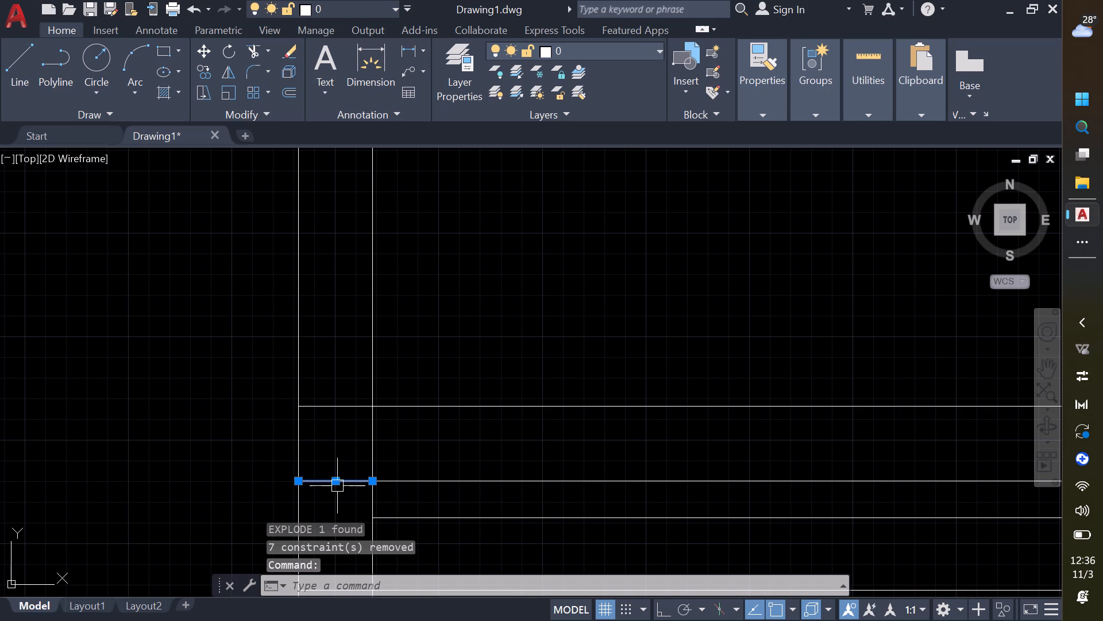
pyautogui.moveTo(337, 481); pyautogui.dragTo(338, 517)
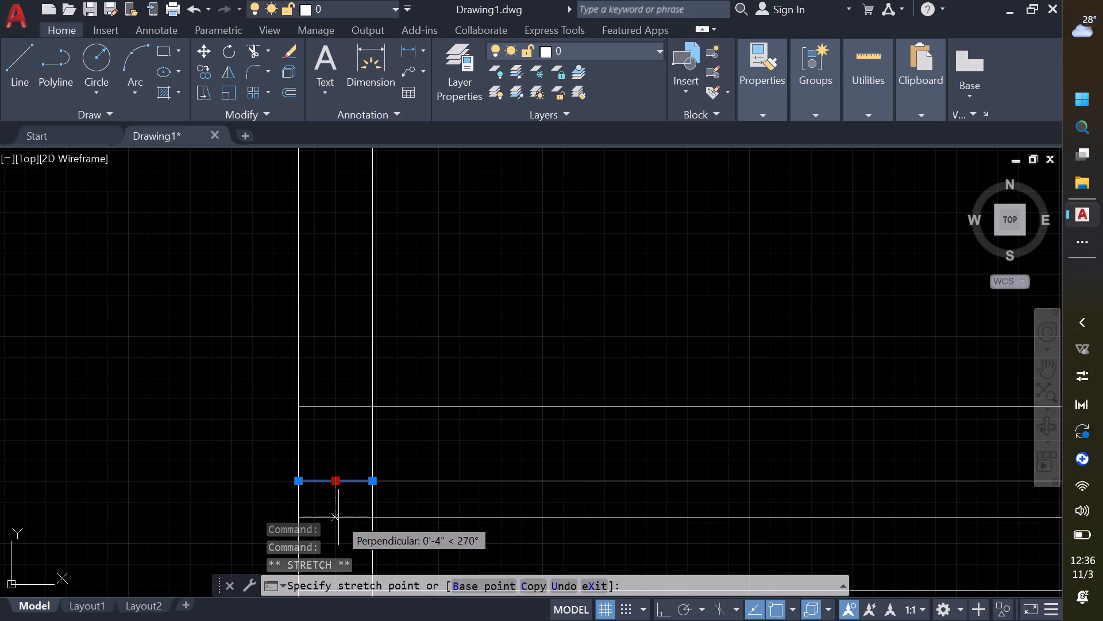
pyautogui.moveTo(338, 517); pyautogui.dragTo(342, 527)
pyautogui.click(342, 527)
pyautogui.scroll(-1, 342, 527)
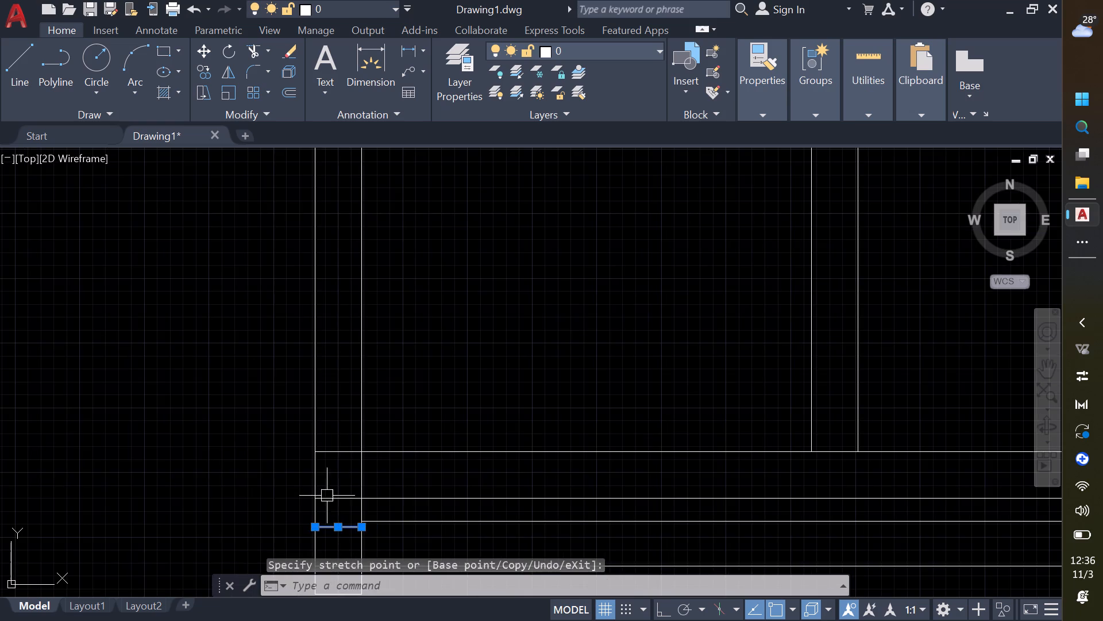
pyautogui.moveTo(327, 462); pyautogui.dragTo(330, 311, button='middle')
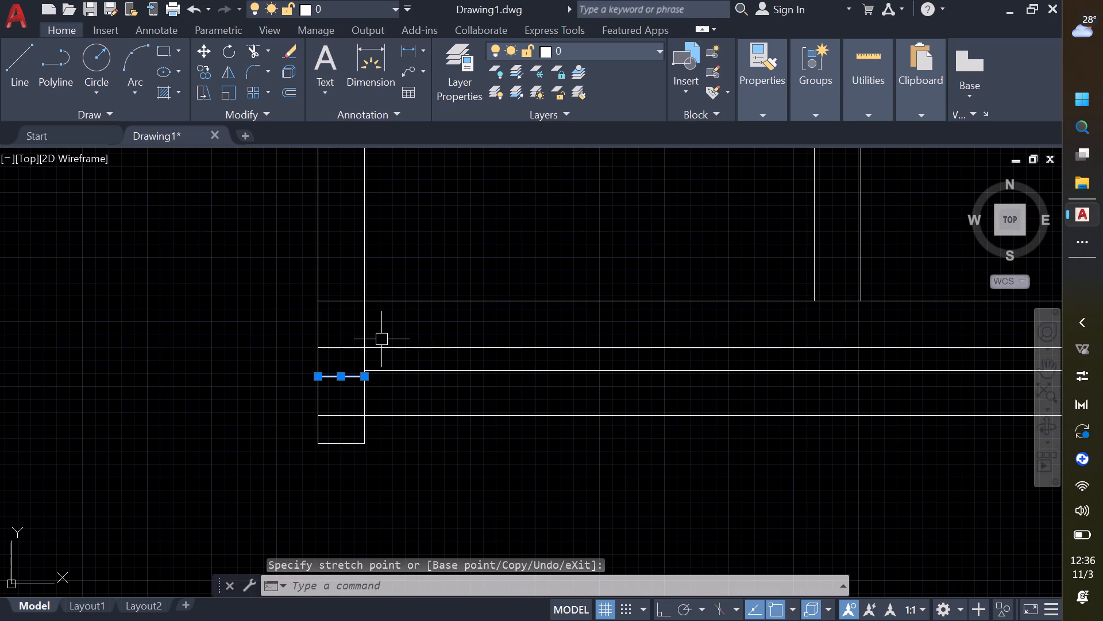
pyautogui.press('Escape')
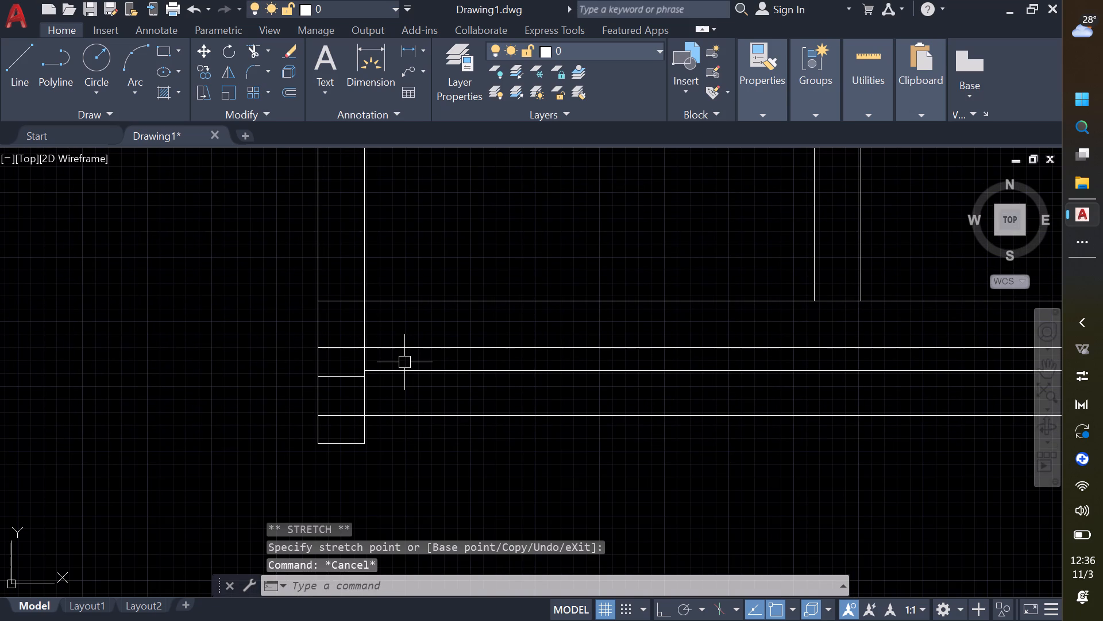
# Trim the bottom wall's lower line where it crosses the bottom-left column.
pyautogui.write('tr')
pyautogui.press('space')
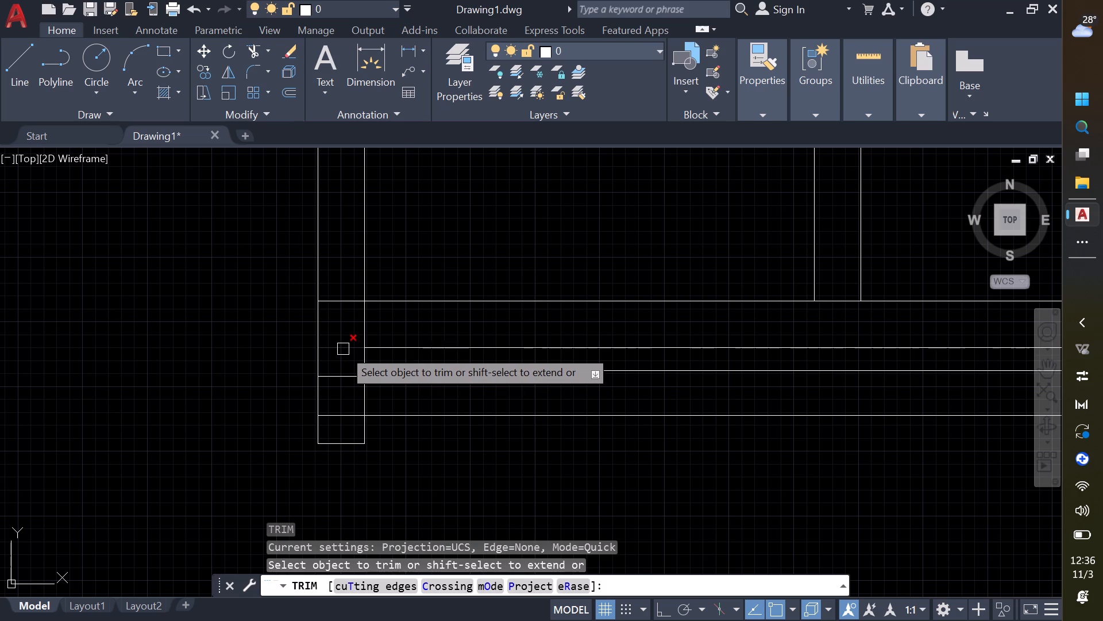
pyautogui.click(343, 349)
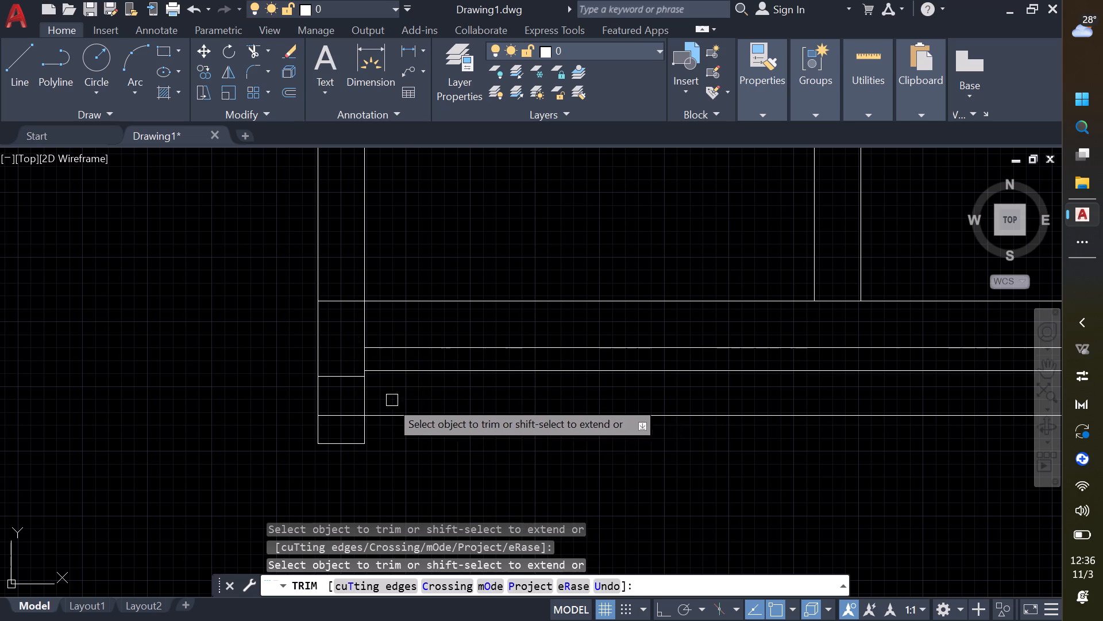
pyautogui.press('Escape')
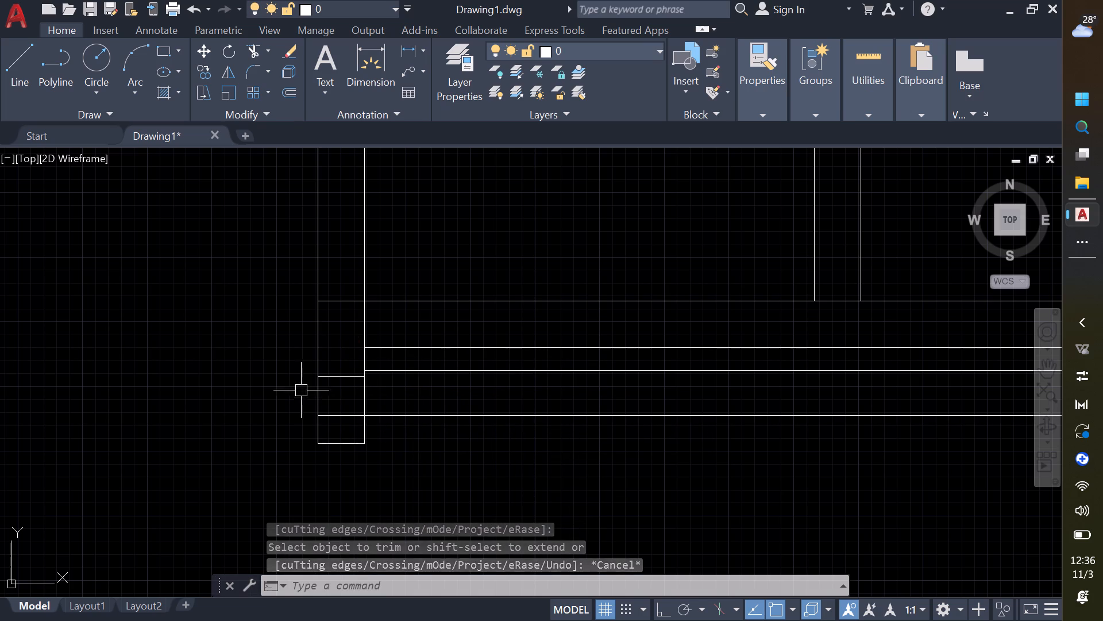
# Copy the left column's short top edge 12'-9" horizontally to the inner face of the bottom-right column.
pyautogui.click(344, 379)
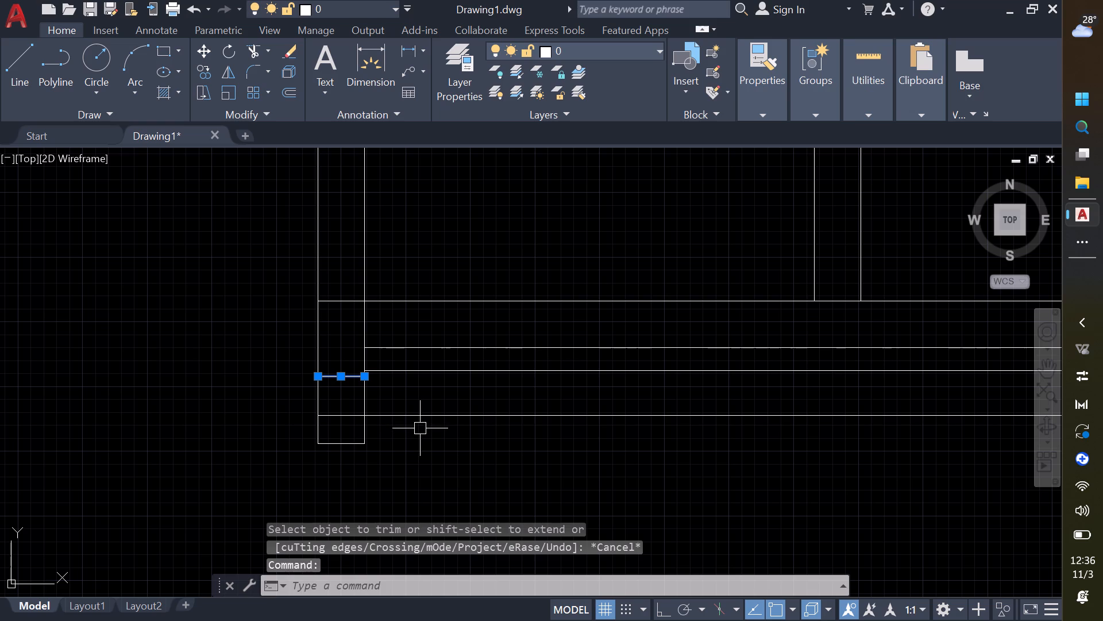
pyautogui.write('co')
pyautogui.press('space')
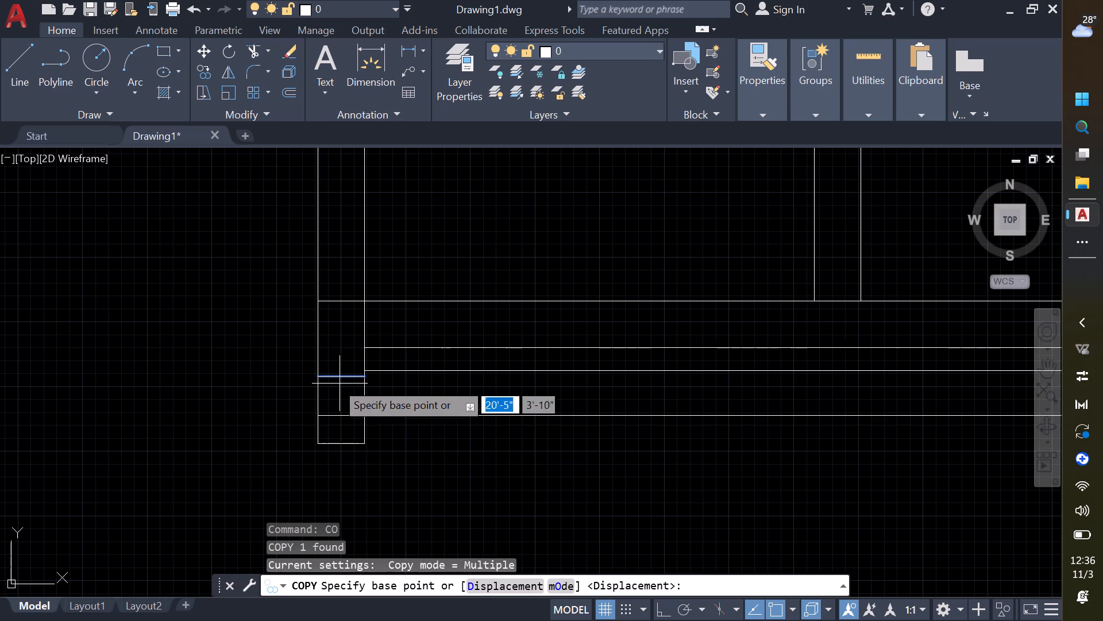
pyautogui.click(317, 377)
pyautogui.moveTo(713, 387); pyautogui.dragTo(697, 393, button='middle')
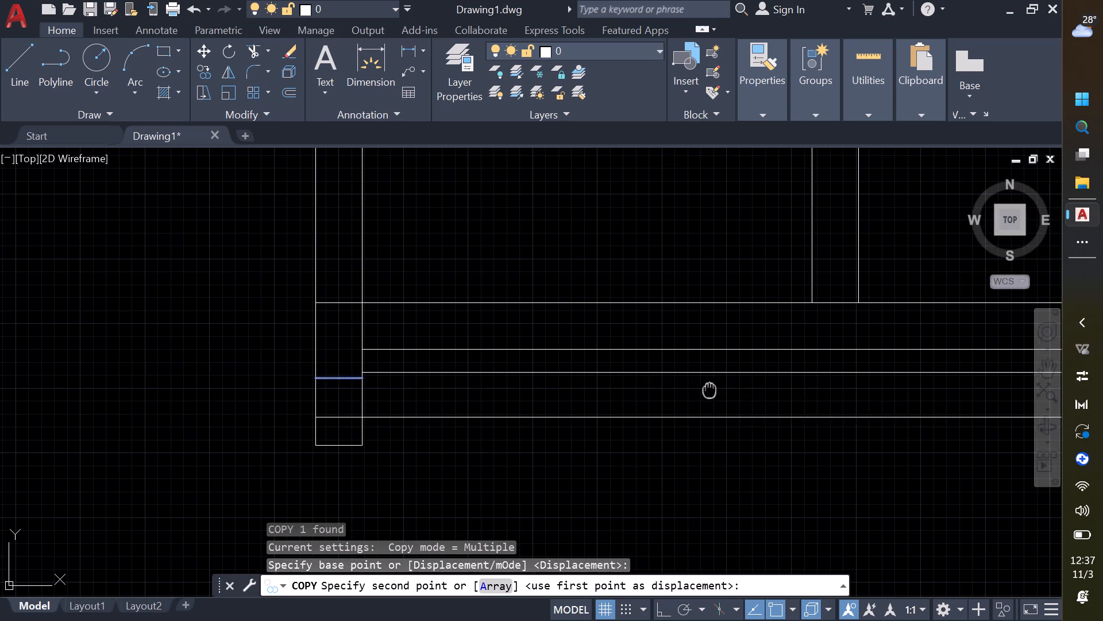
pyautogui.moveTo(697, 393); pyautogui.dragTo(314, 481, button='middle')
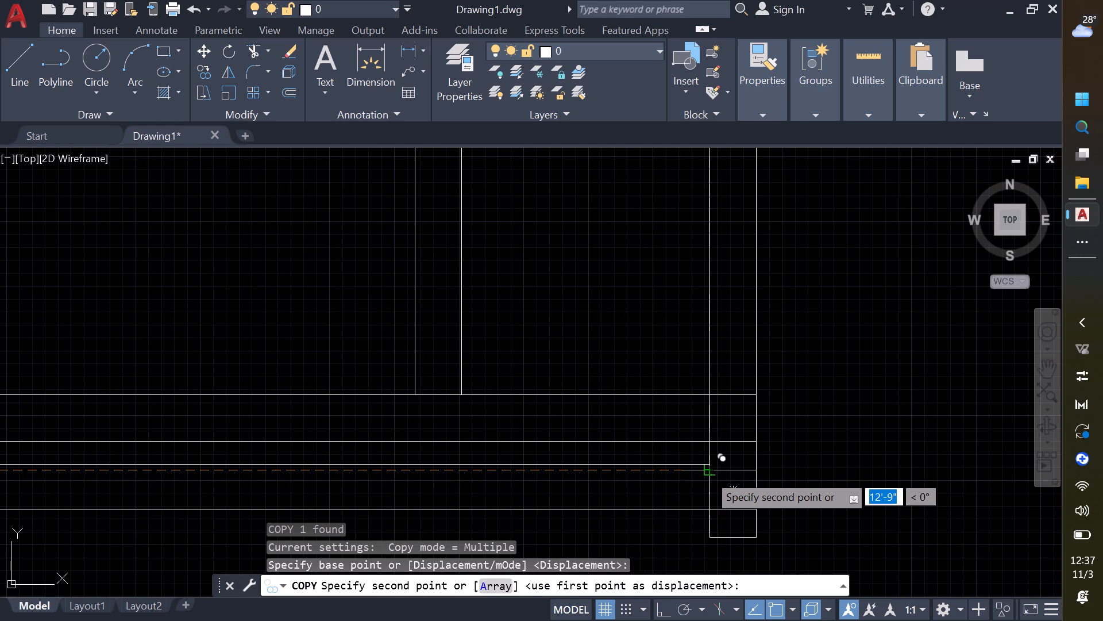
pyautogui.click(706, 474)
pyautogui.press('Escape')
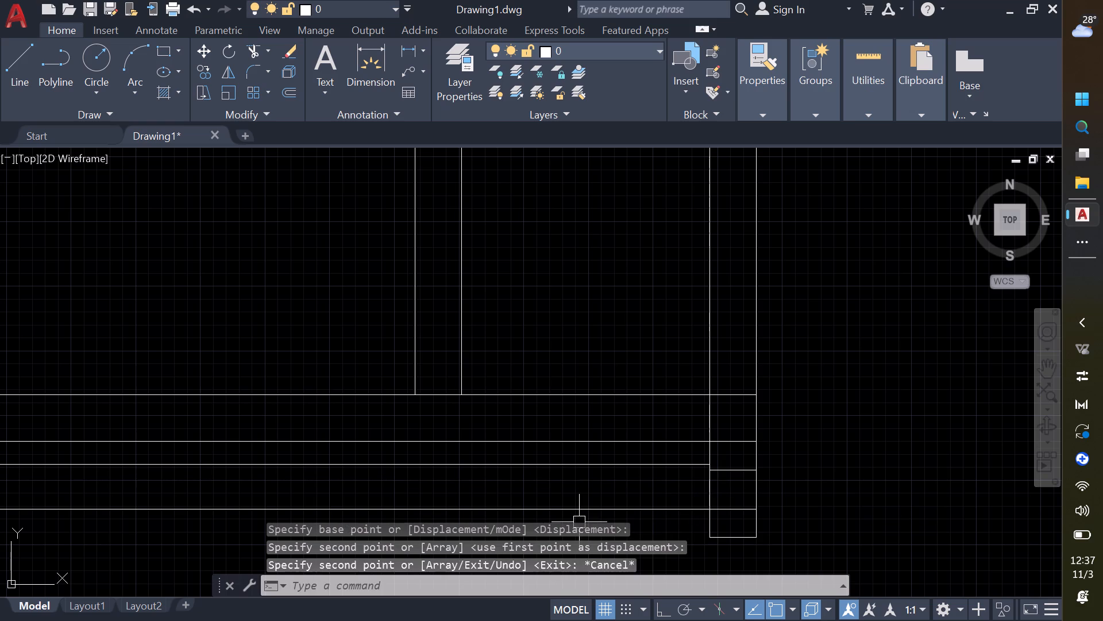
# Trim the bottom wall's lower line and the old column edge inside the bottom-right column.
pyautogui.press('t')
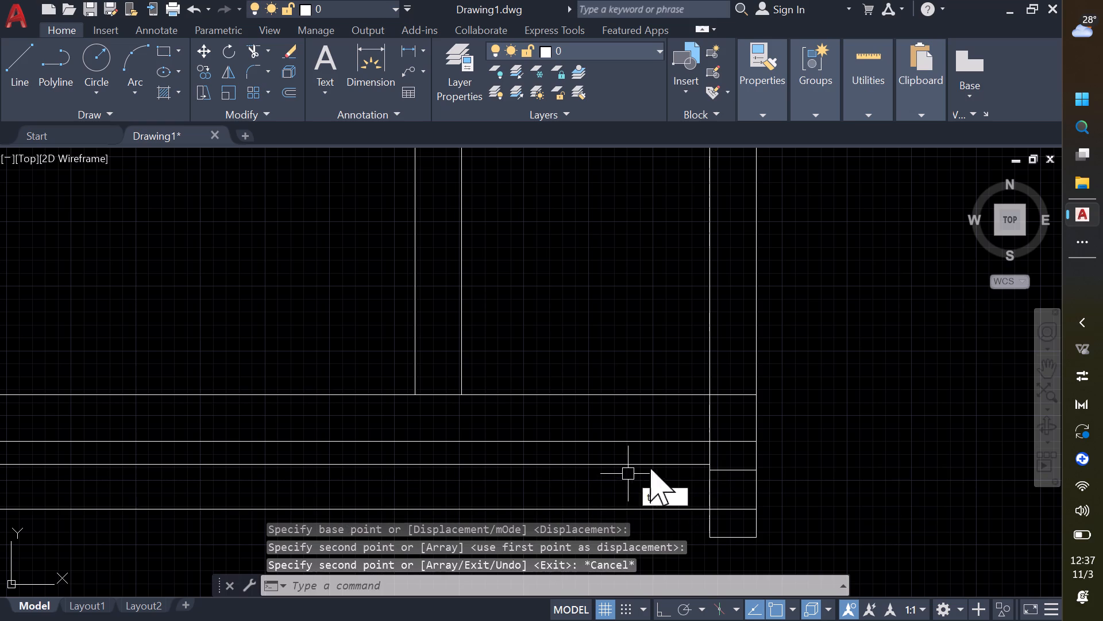
pyautogui.press('r')
pyautogui.press('space')
pyautogui.click(740, 443)
pyautogui.click(738, 444)
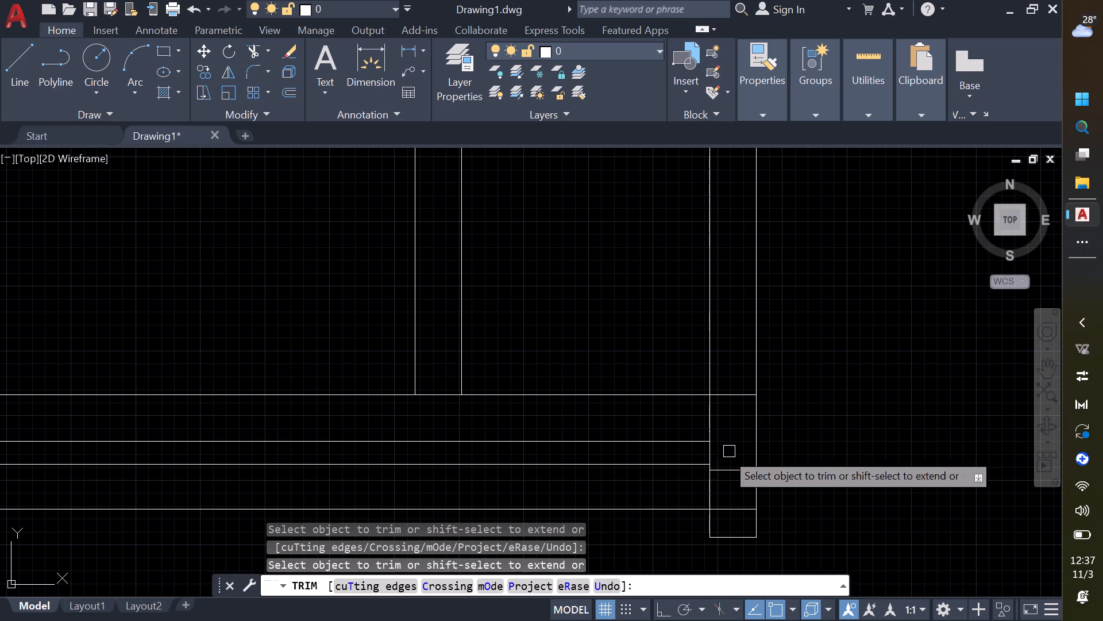
pyautogui.press('Escape')
# Examine the lower strip, the reworked bottom columns and the overall floor plan.
pyautogui.scroll(-1, 529, 473)
pyautogui.moveTo(524, 473); pyautogui.dragTo(653, 451, button='middle')
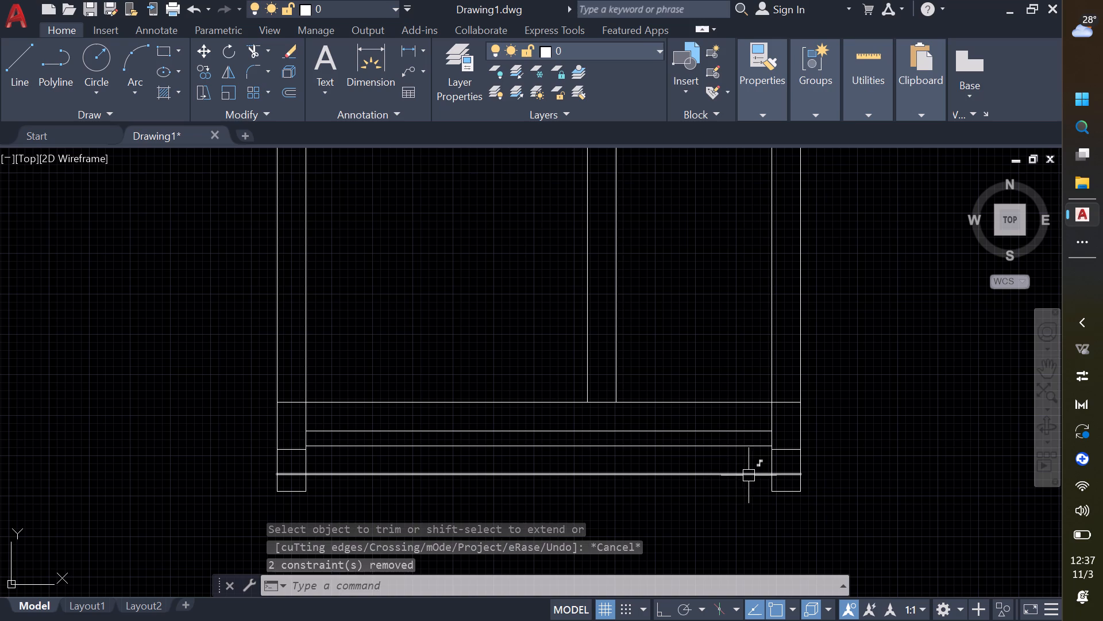
pyautogui.click(721, 447)
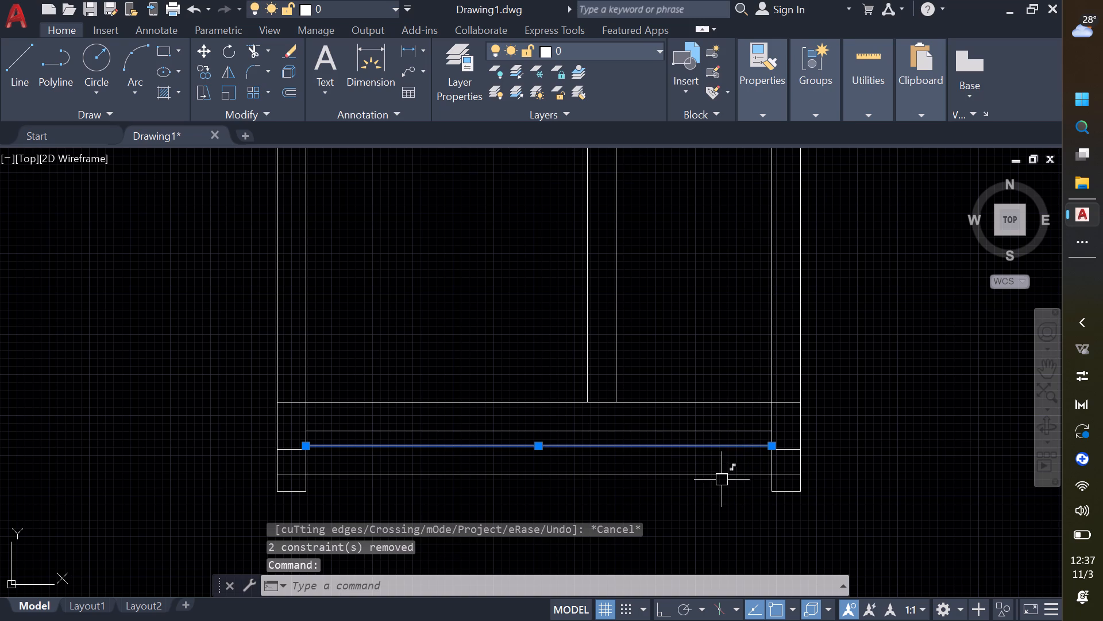
pyautogui.scroll(5, 589, 465)
pyautogui.press('Escape')
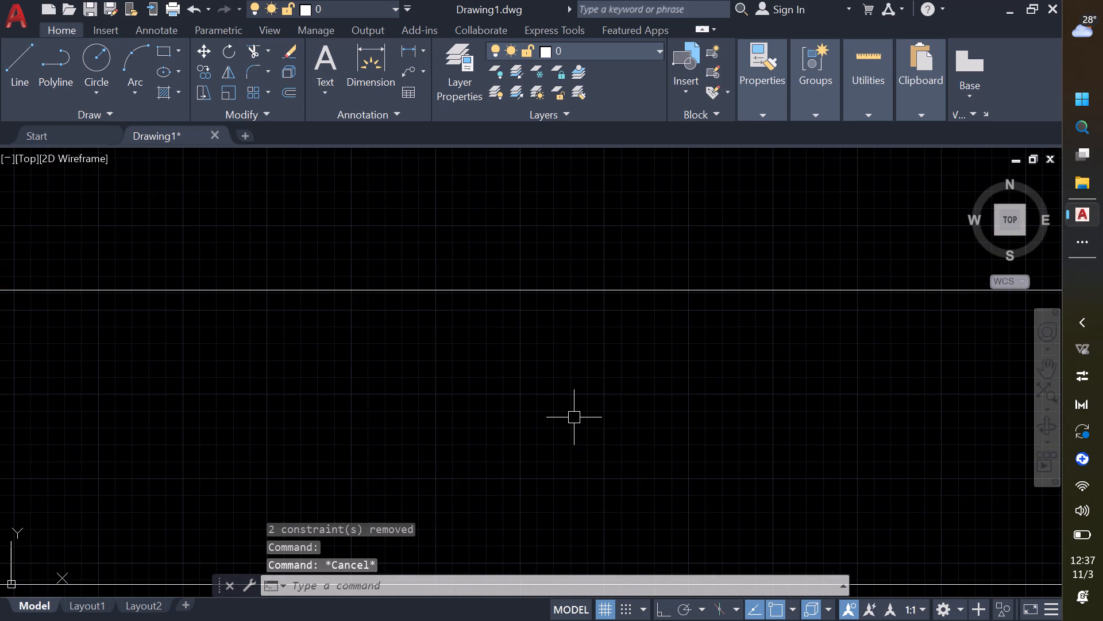
pyautogui.scroll(-5, 561, 408)
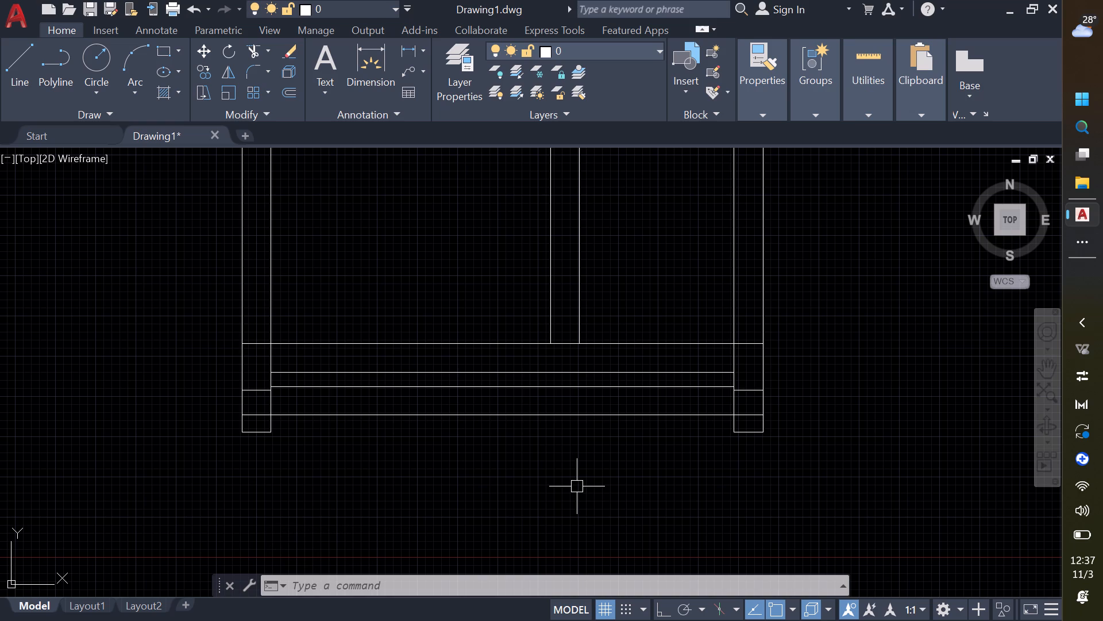
pyautogui.moveTo(475, 294); pyautogui.dragTo(434, 519, button='middle')
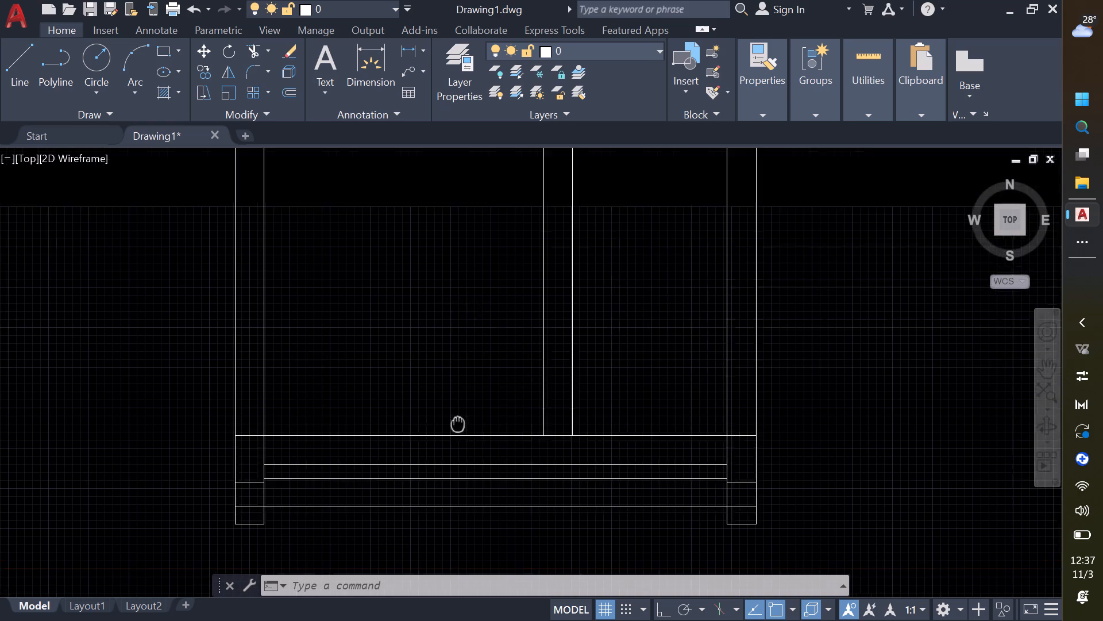
pyautogui.moveTo(434, 519); pyautogui.dragTo(427, 549, button='middle')
pyautogui.scroll(-2, 427, 549)
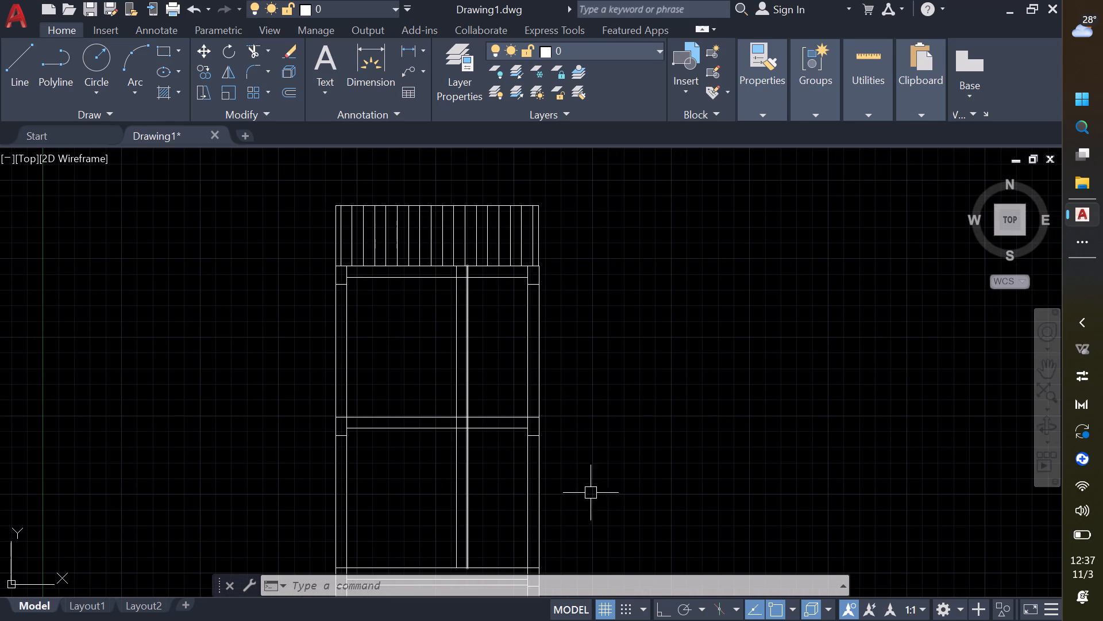
pyautogui.moveTo(592, 494); pyautogui.dragTo(515, 424, button='middle')
pyautogui.scroll(-1, 516, 424)
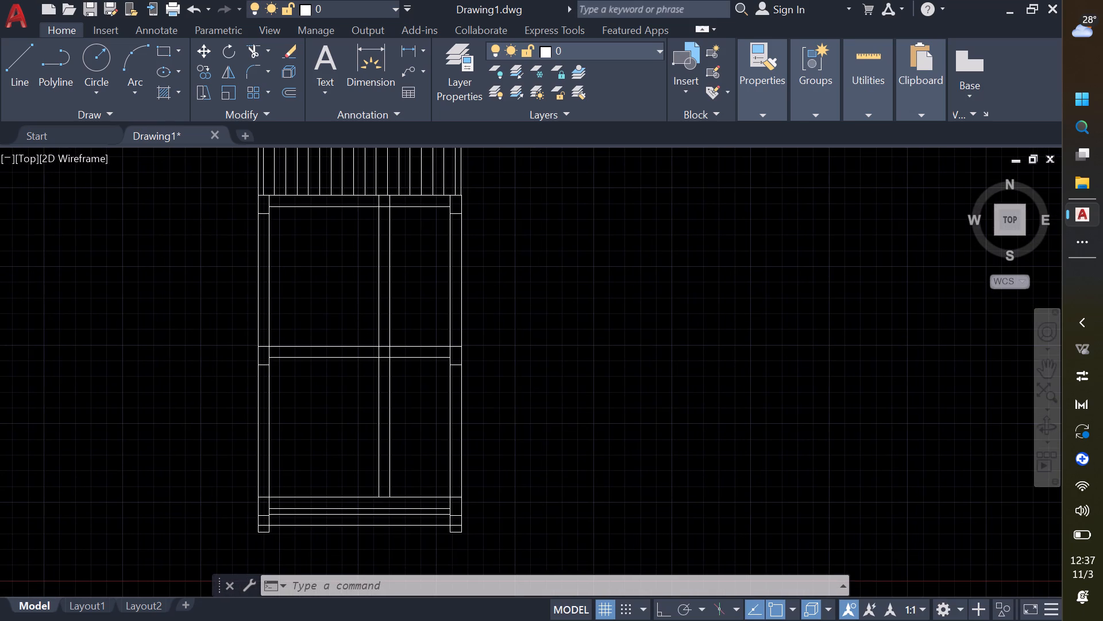
pyautogui.moveTo(515, 424); pyautogui.dragTo(431, 404, button='middle')
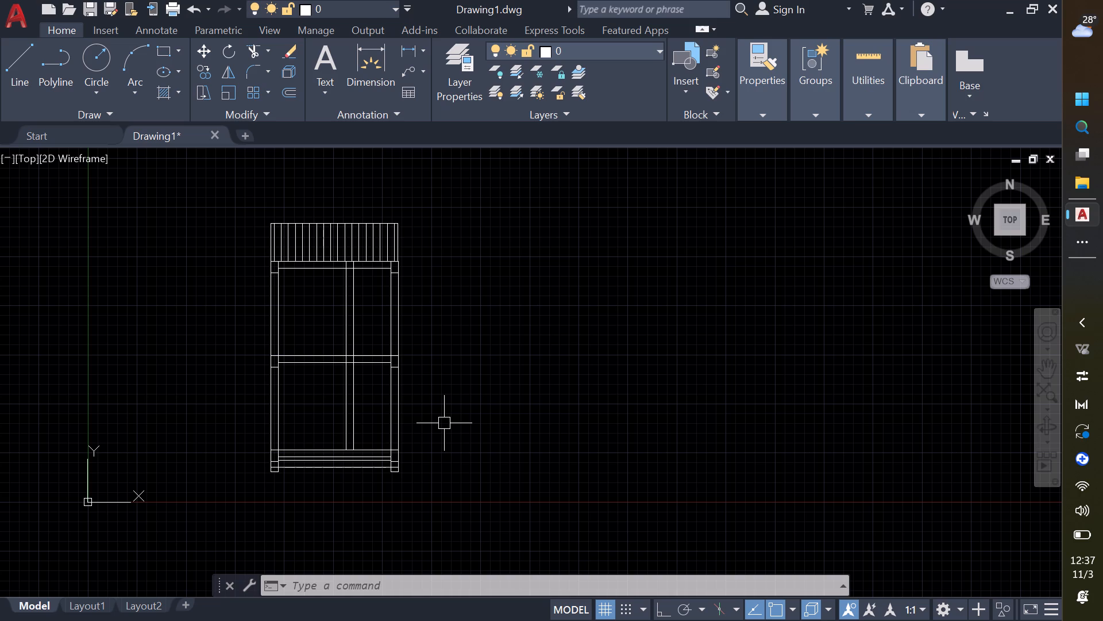
pyautogui.scroll(4, 377, 450)
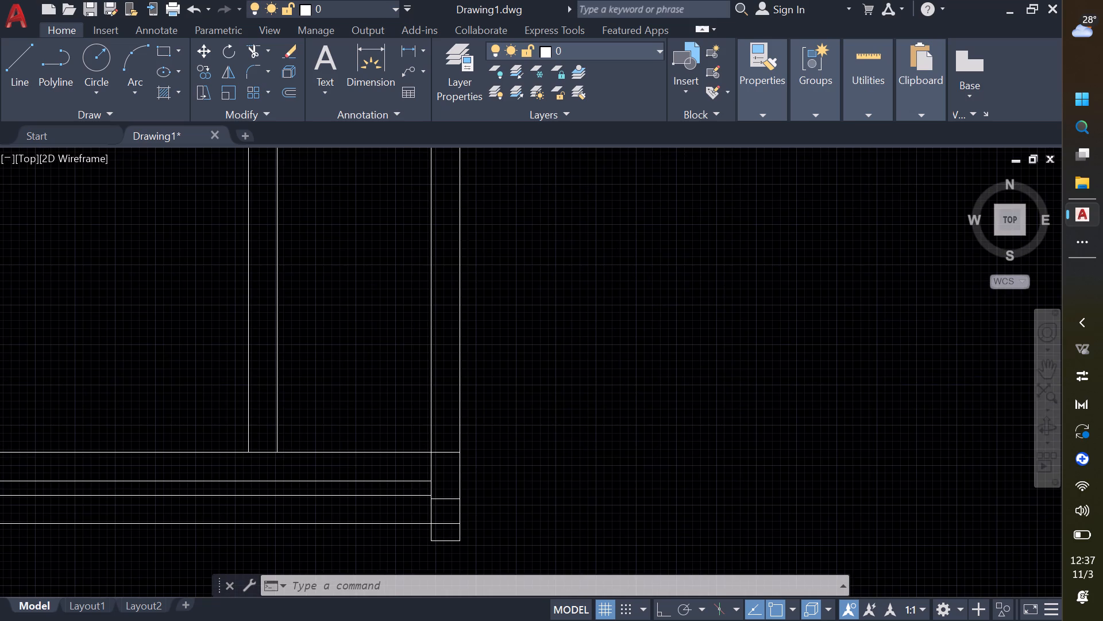
pyautogui.scroll(-2, 376, 454)
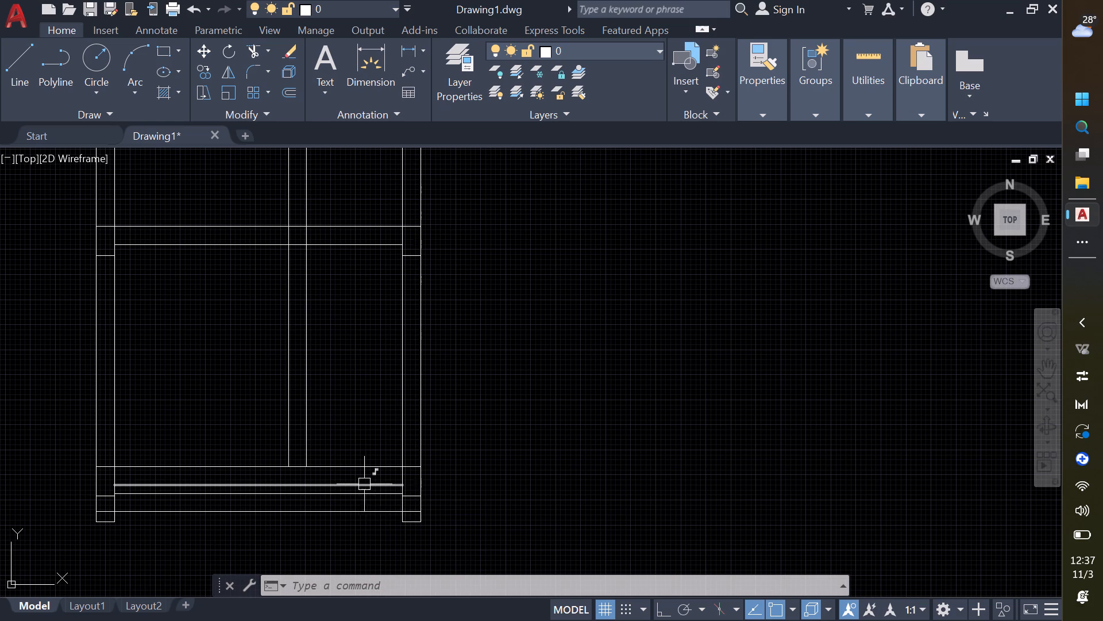
pyautogui.press('e')
pyautogui.press('Escape')
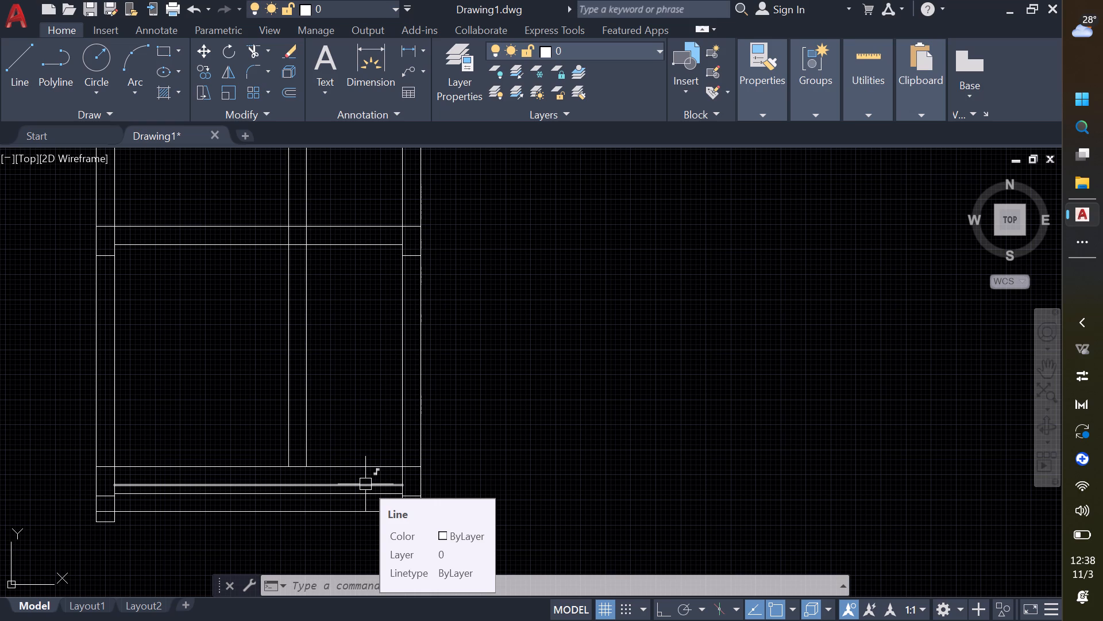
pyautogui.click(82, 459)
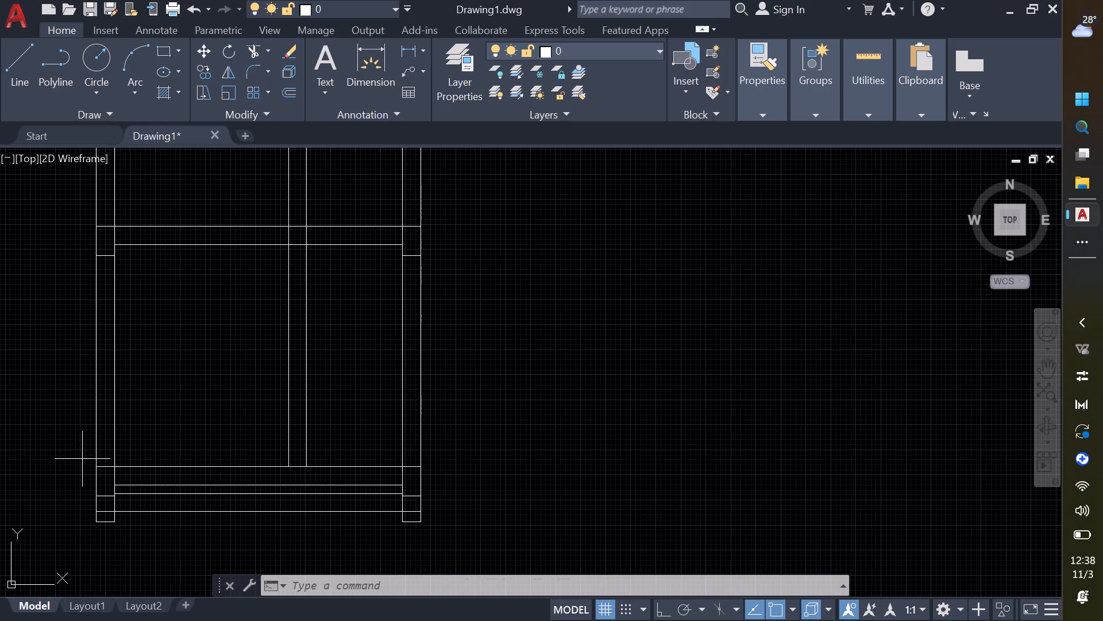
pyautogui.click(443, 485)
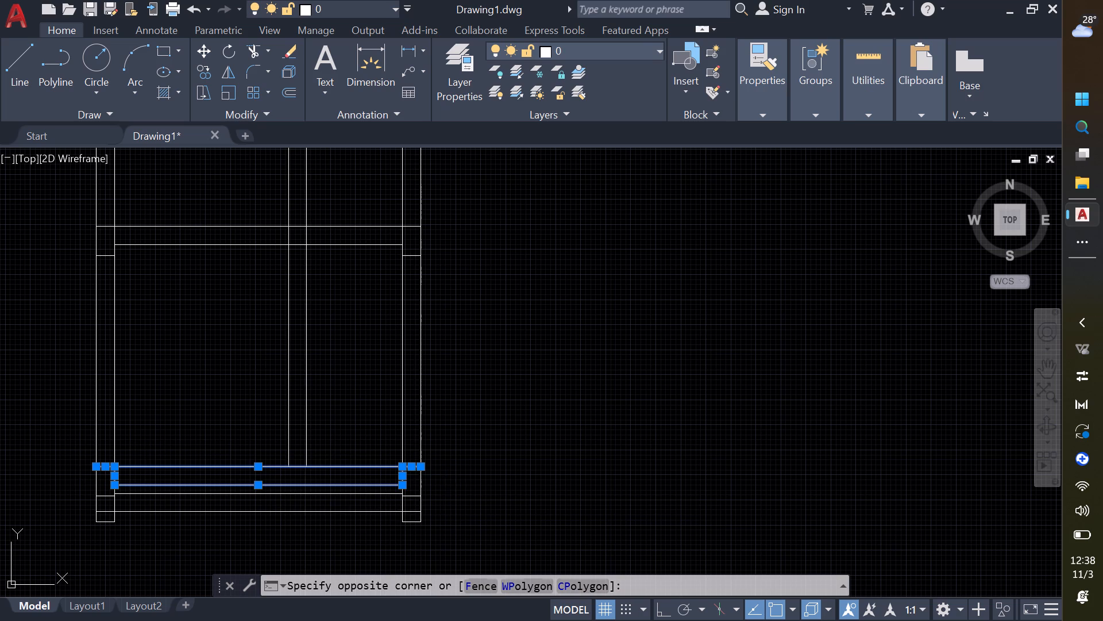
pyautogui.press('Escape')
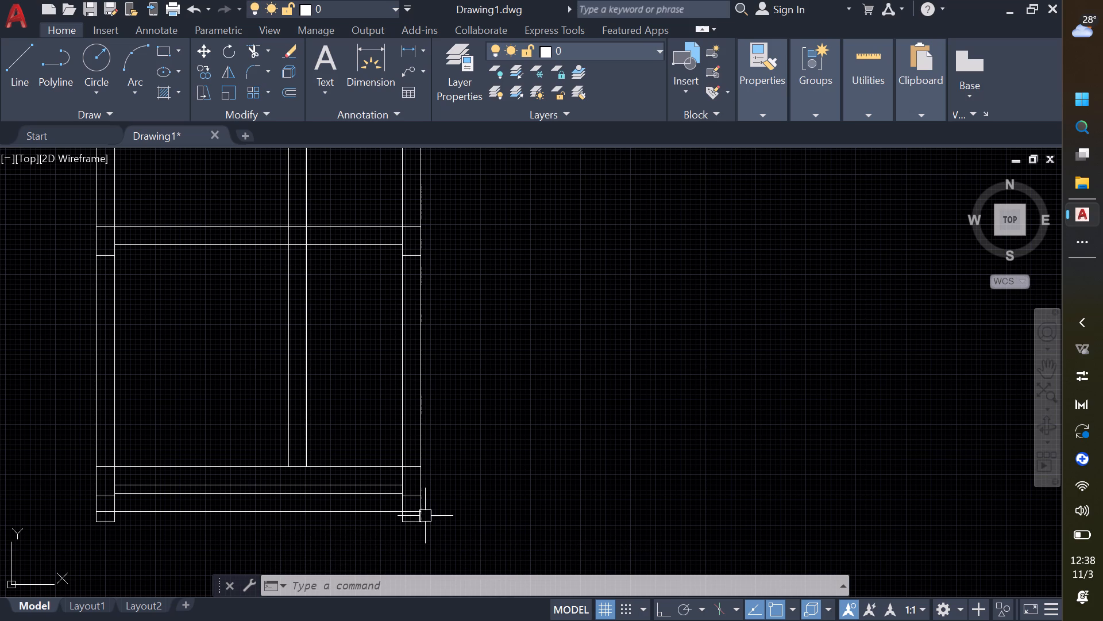
# Copy the bottom wall's upper line 12'-9" horizontally, from its left end to the outer face of the bottom-right column.
pyautogui.click(381, 467)
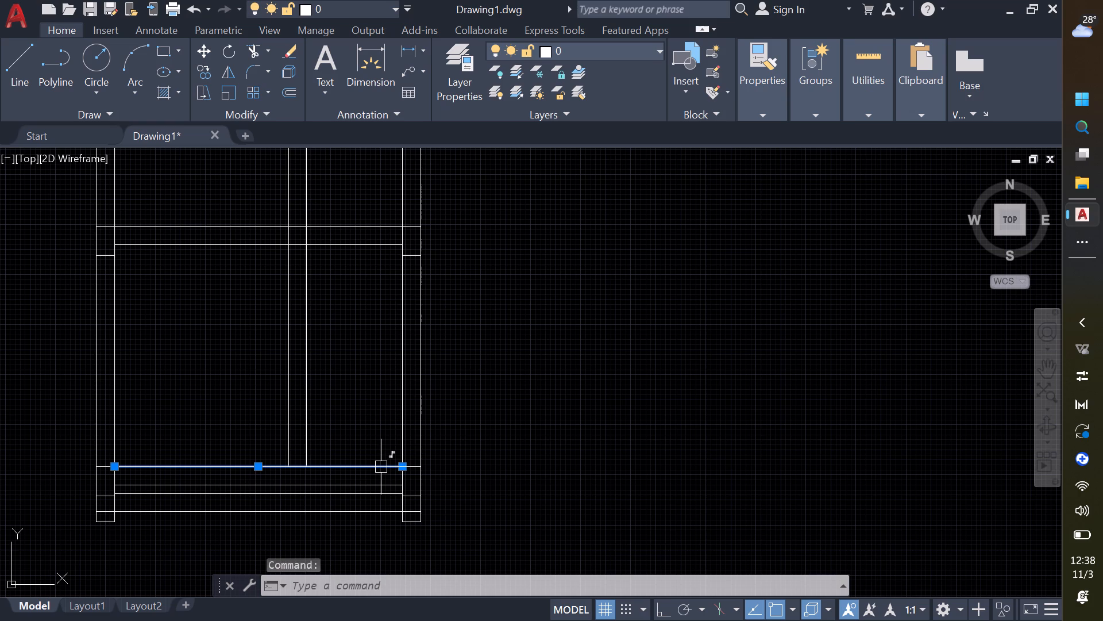
pyautogui.write('co')
pyautogui.press('space')
pyautogui.click(114, 465)
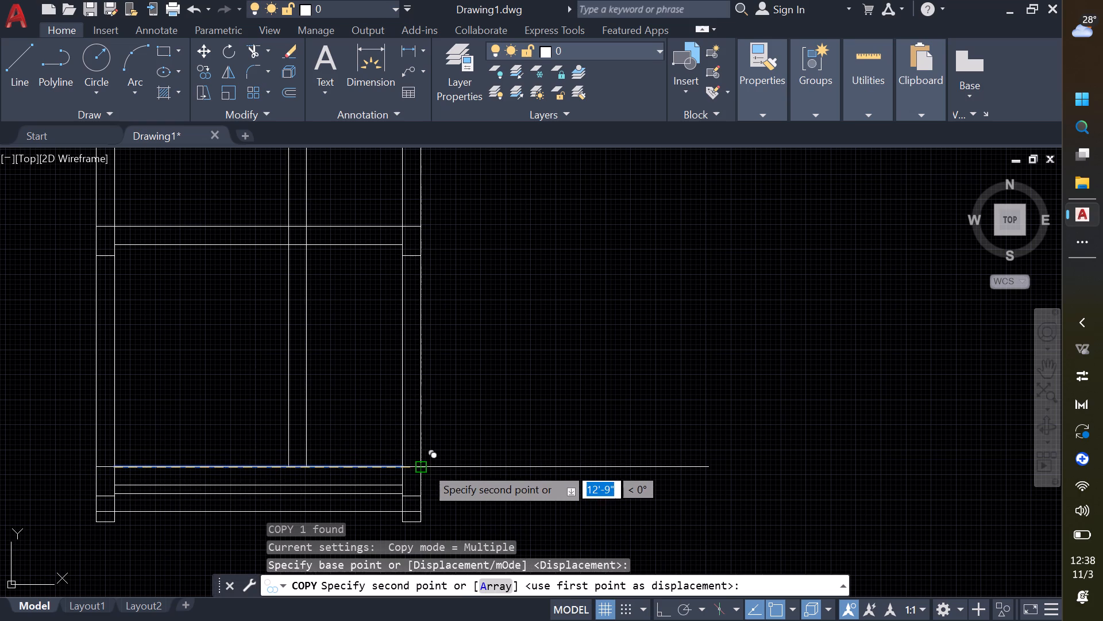
pyautogui.click(425, 466)
pyautogui.press('Escape')
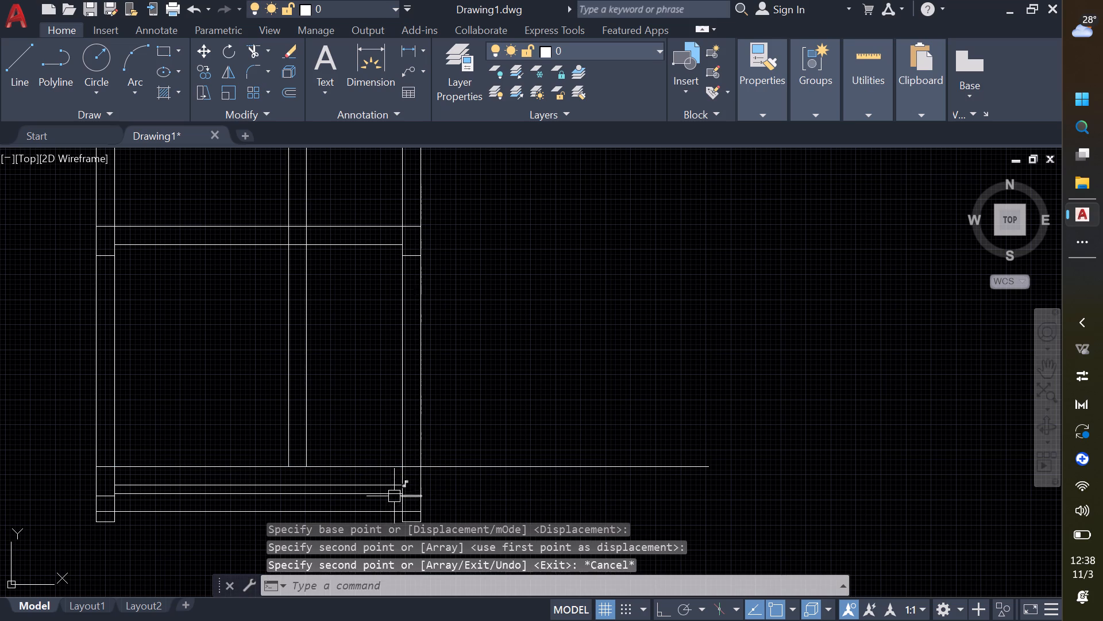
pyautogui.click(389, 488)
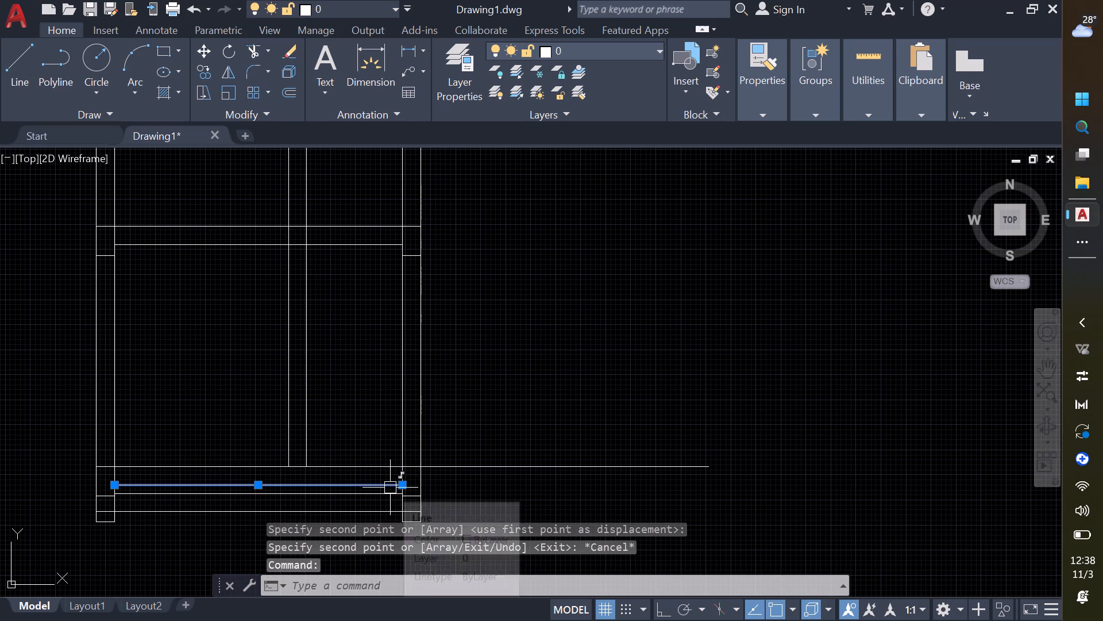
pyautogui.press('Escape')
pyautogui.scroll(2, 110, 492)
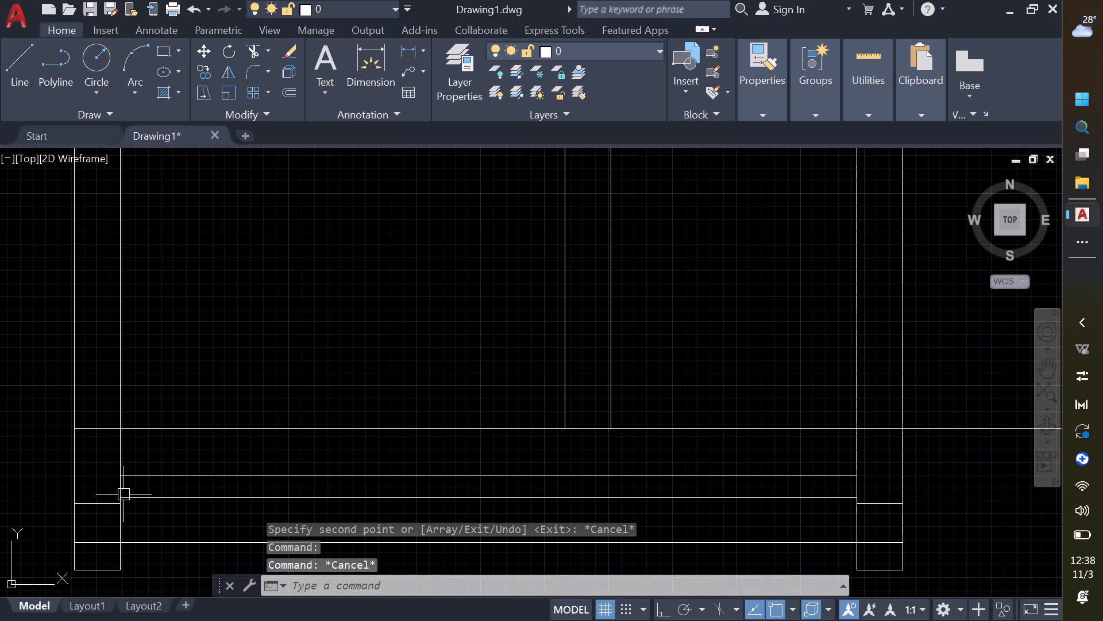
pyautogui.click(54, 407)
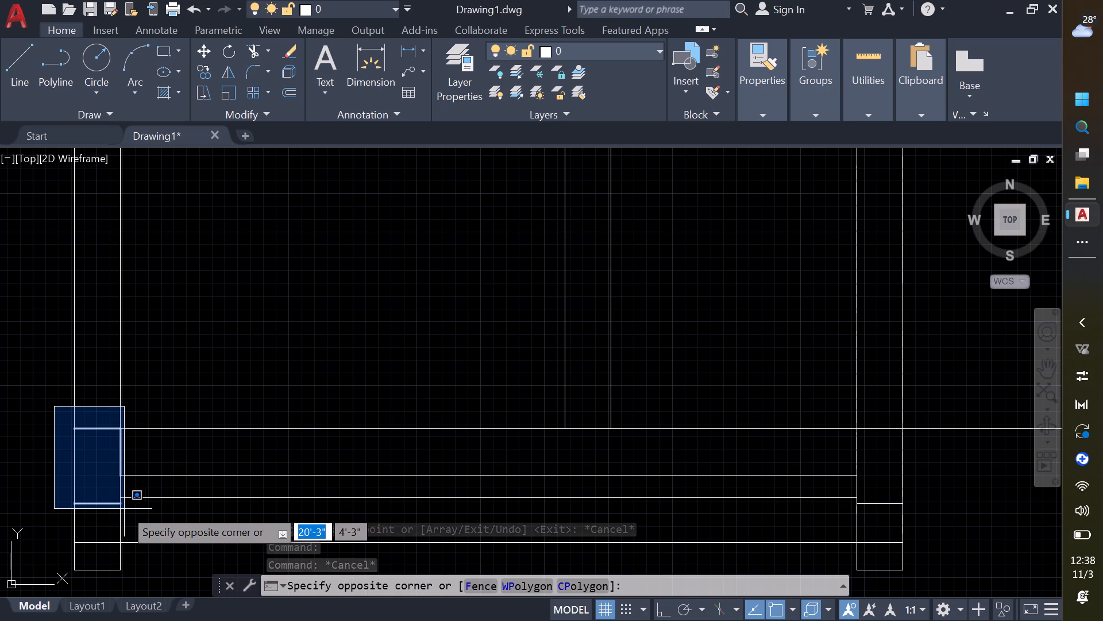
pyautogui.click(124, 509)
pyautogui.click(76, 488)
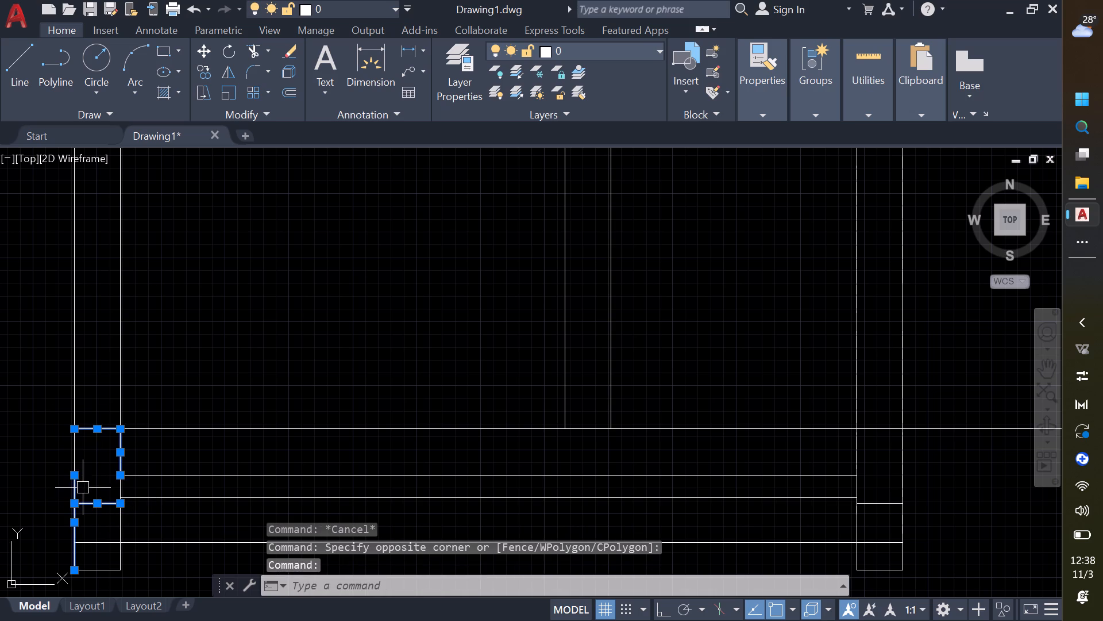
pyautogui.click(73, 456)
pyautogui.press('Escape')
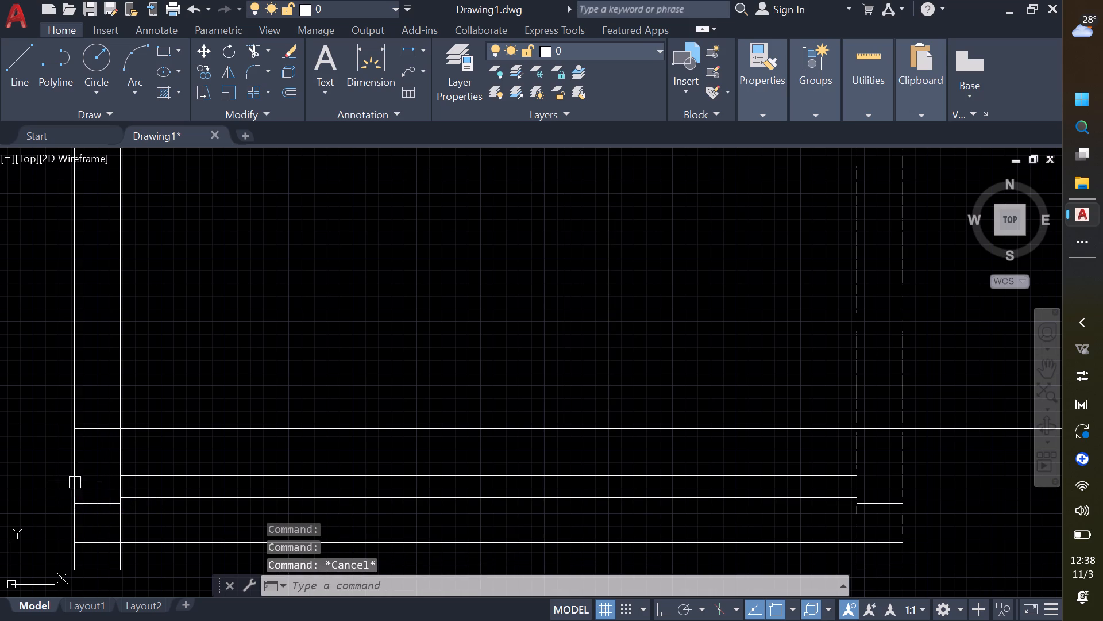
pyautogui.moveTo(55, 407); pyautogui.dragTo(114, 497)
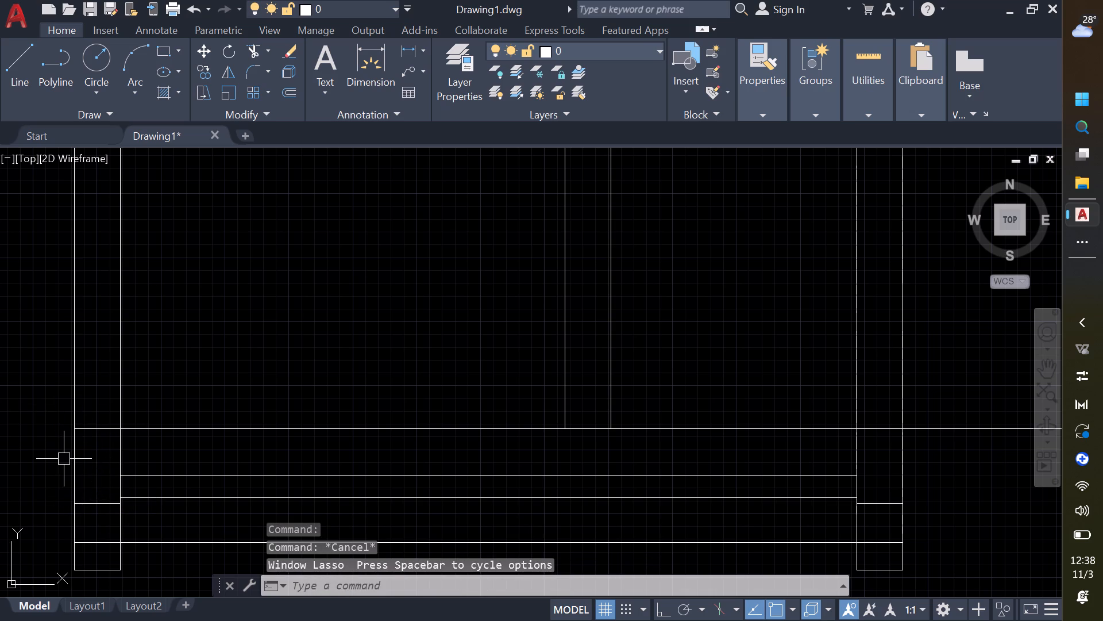
# Copy the bottom-left column's two short horizontal edges and upper inner edge 12'-9" horizontally onto the bottom-right column.
pyautogui.click(61, 418)
pyautogui.click(134, 514)
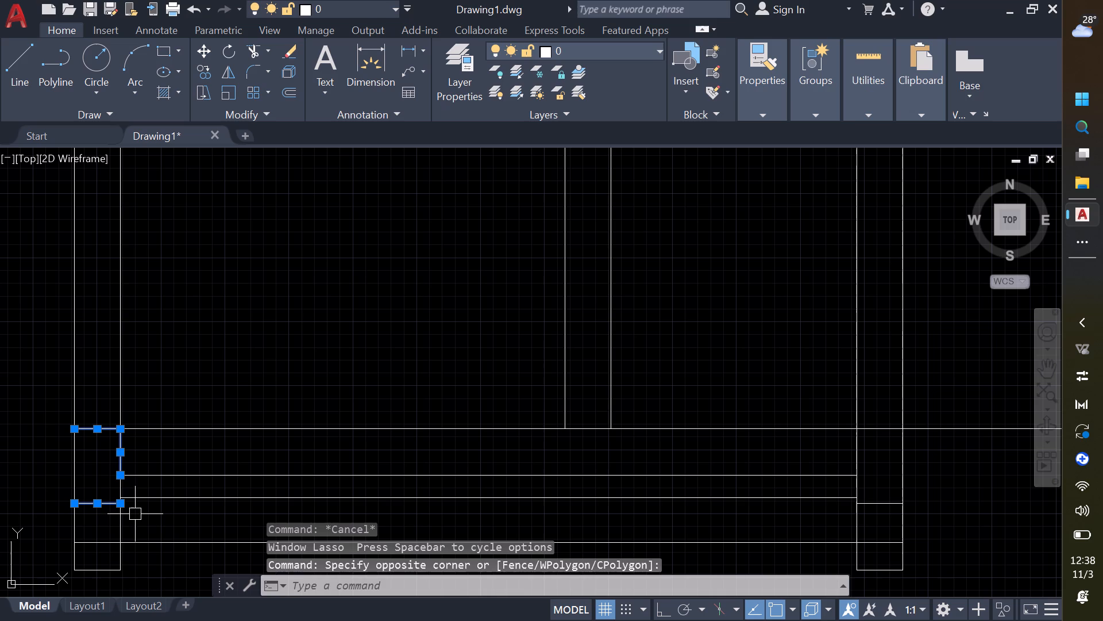
pyautogui.write('co')
pyautogui.press('space')
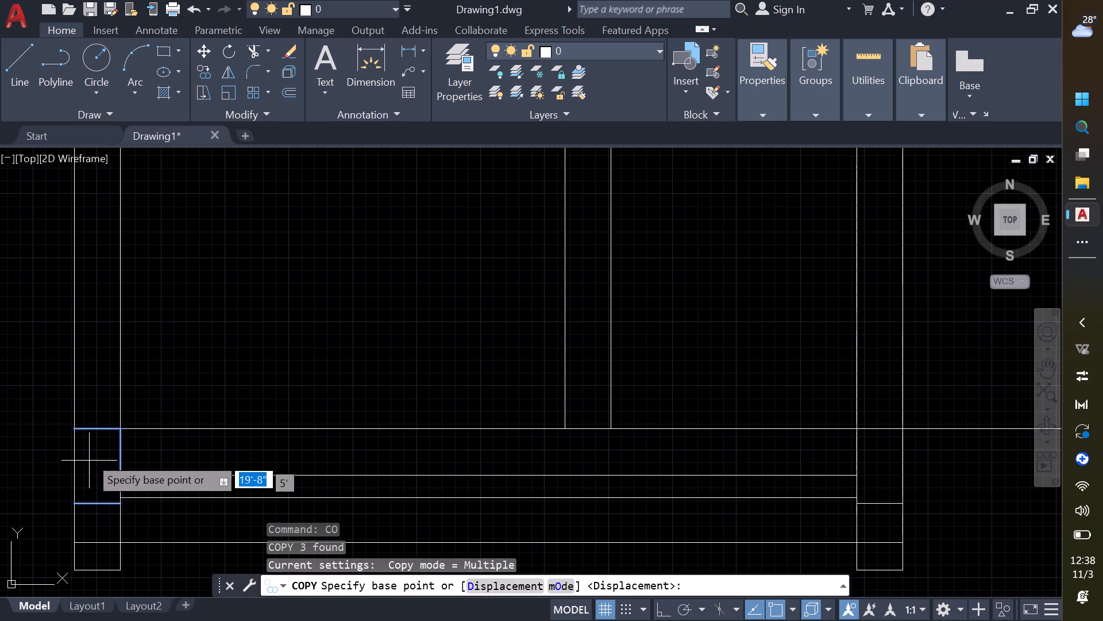
pyautogui.click(74, 433)
pyautogui.moveTo(543, 441); pyautogui.dragTo(160, 405, button='middle')
pyautogui.scroll(-1, 590, 417)
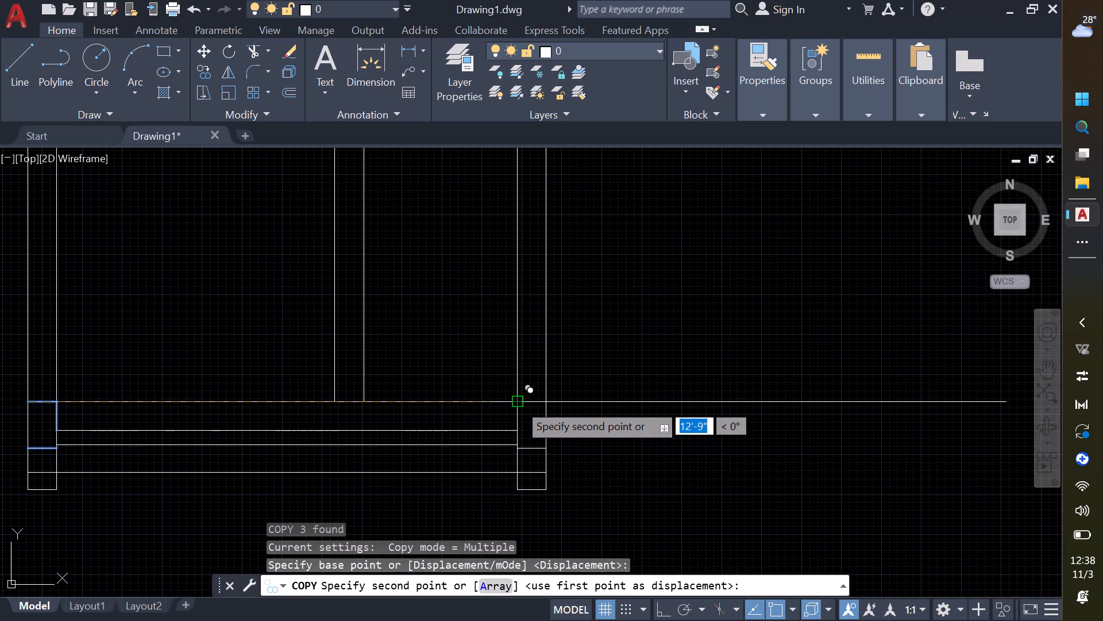
pyautogui.click(518, 403)
pyautogui.press('Escape')
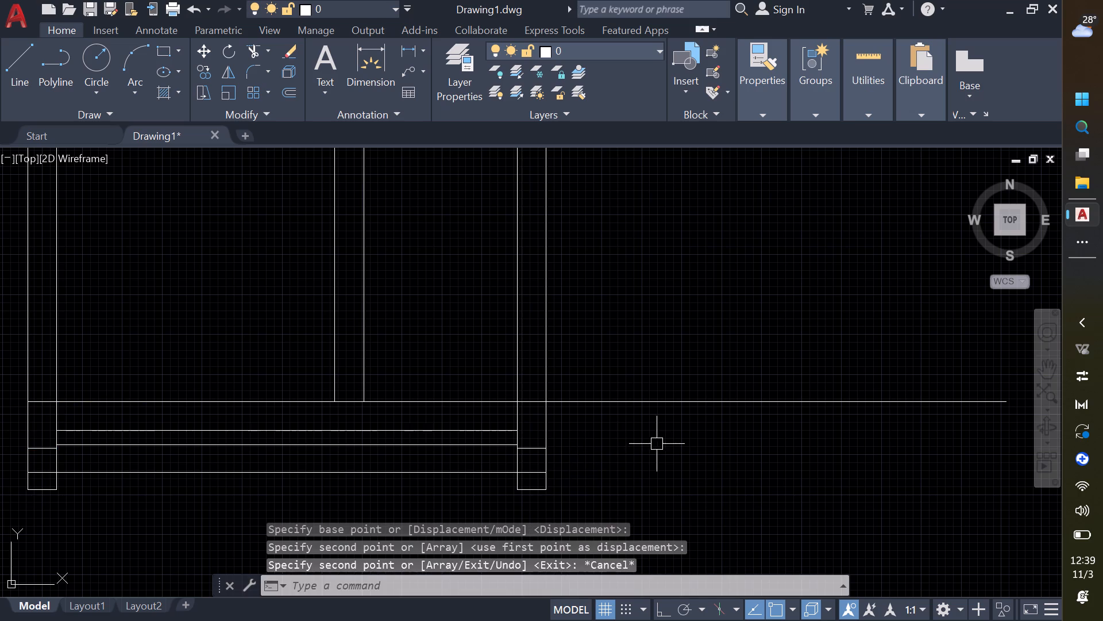
# Start a vertical line upward from the free right end of the copied bottom wall line.
pyautogui.scroll(-1, 660, 444)
pyautogui.moveTo(641, 443); pyautogui.dragTo(450, 431, button='middle')
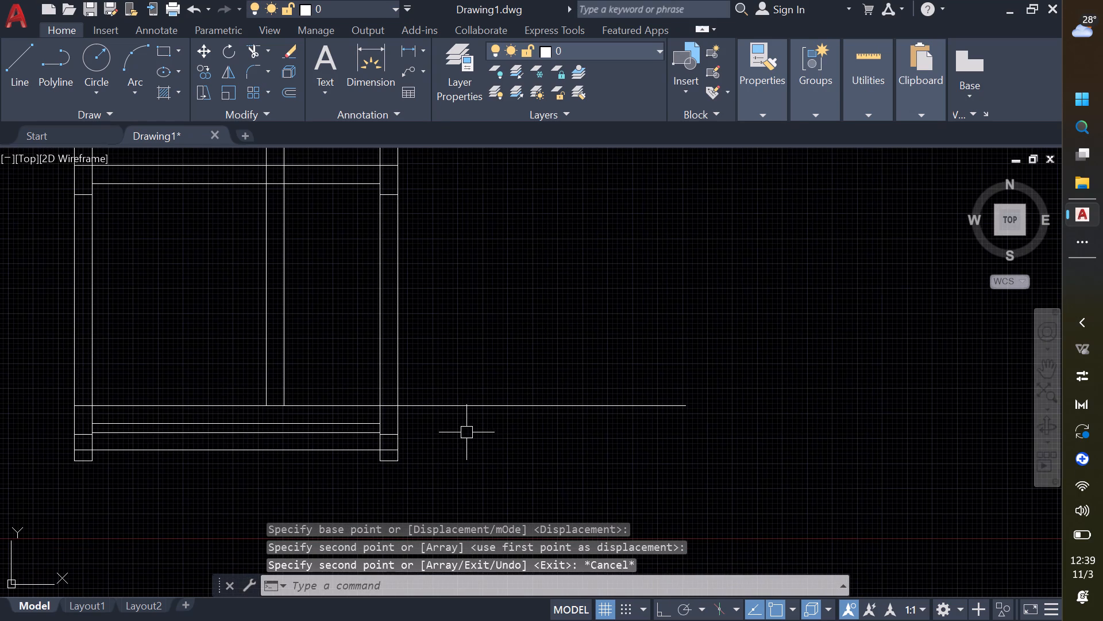
pyautogui.write('l')
pyautogui.press('space')
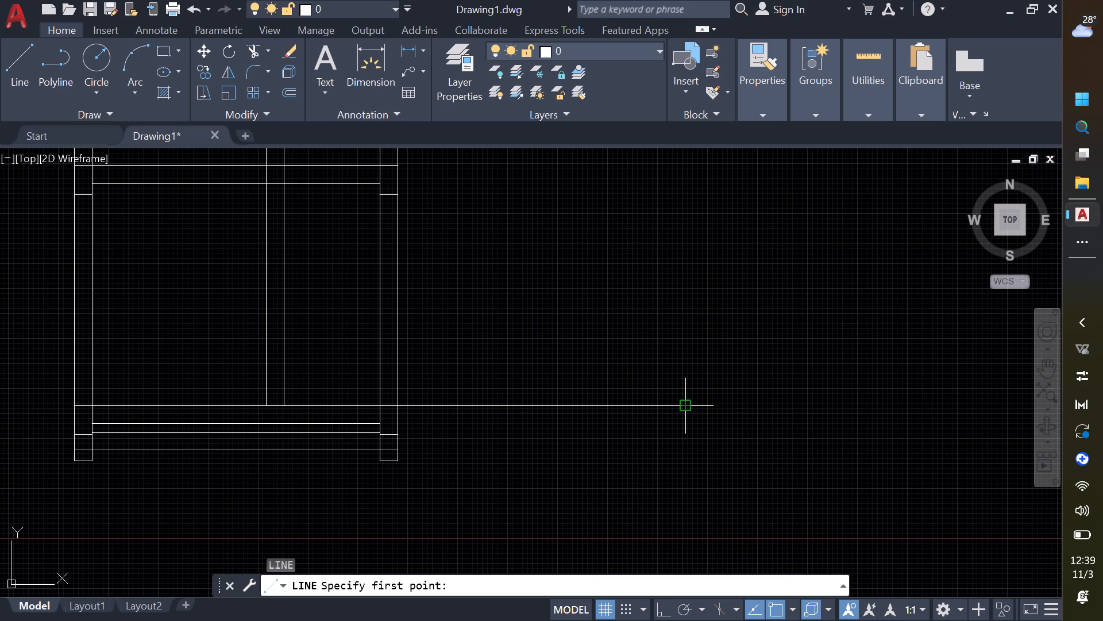
pyautogui.click(688, 411)
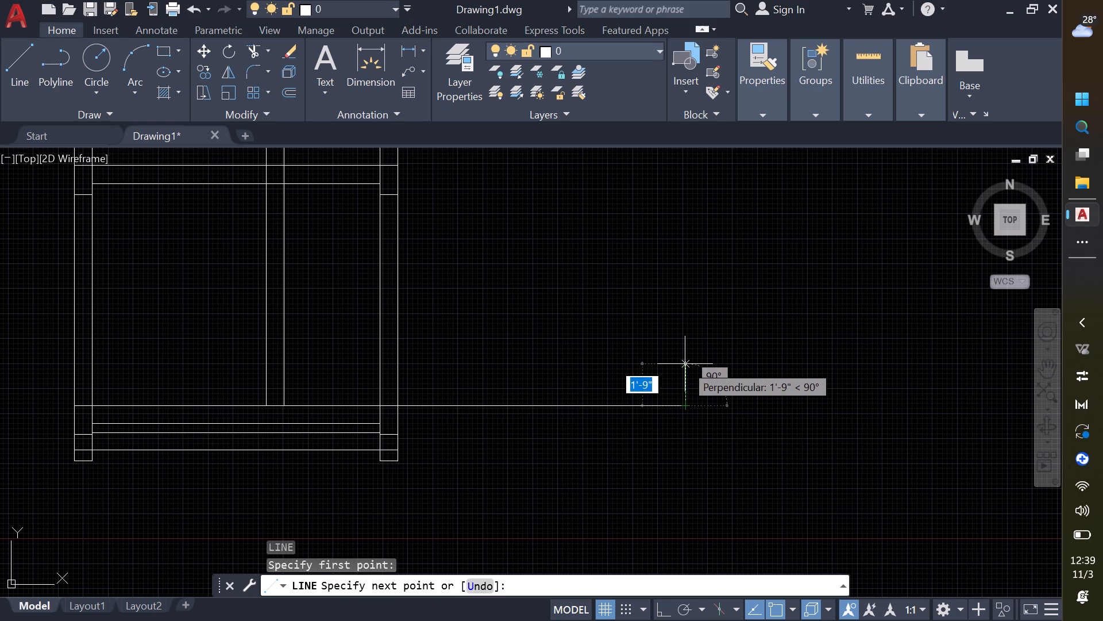
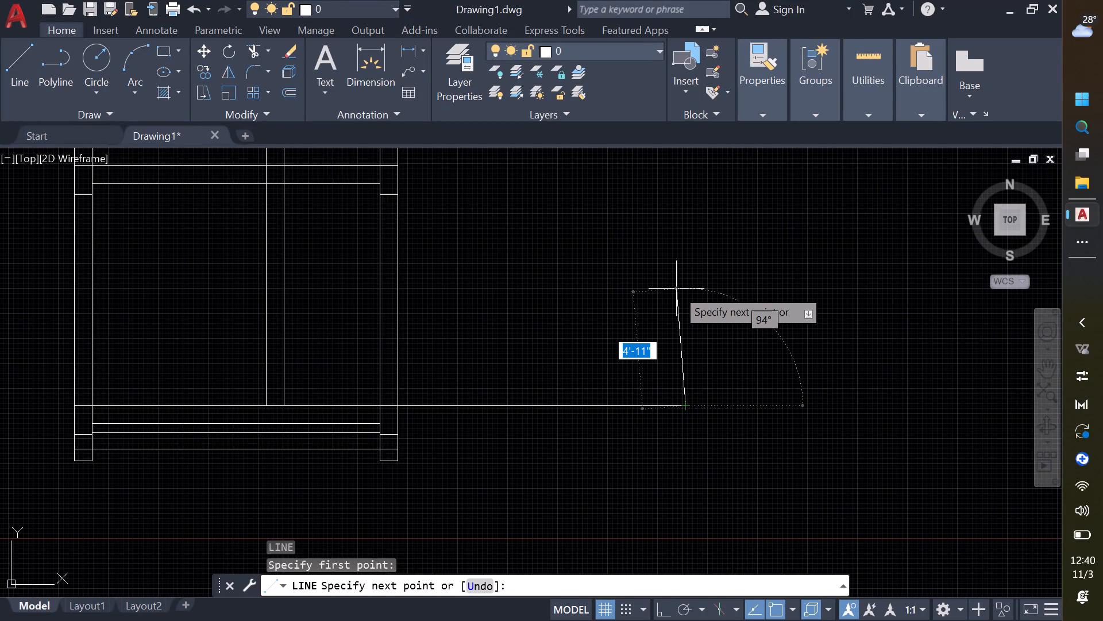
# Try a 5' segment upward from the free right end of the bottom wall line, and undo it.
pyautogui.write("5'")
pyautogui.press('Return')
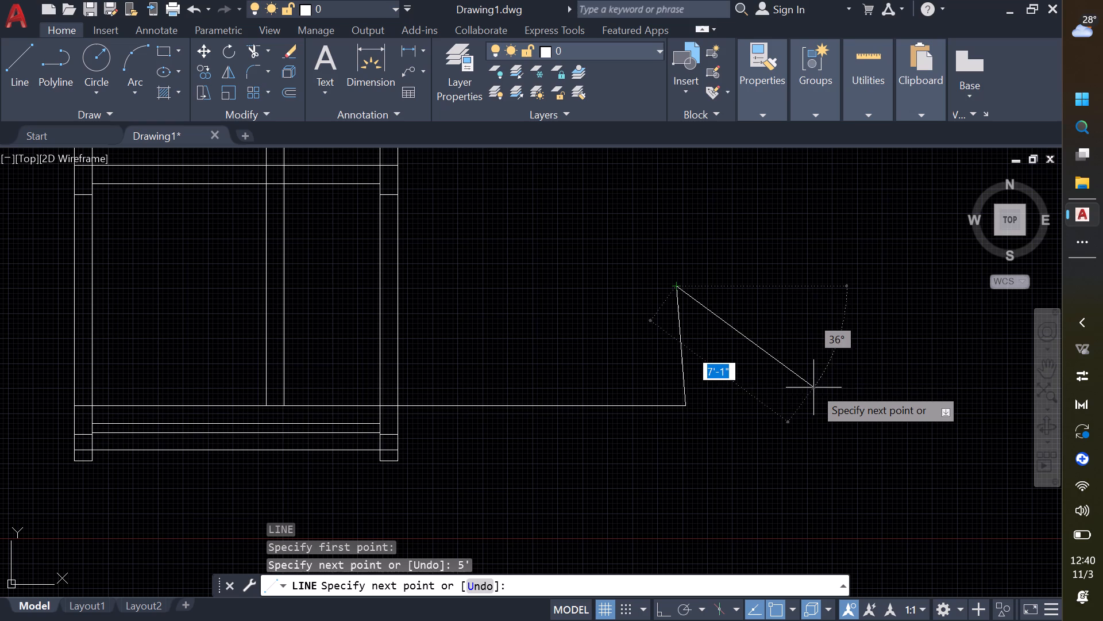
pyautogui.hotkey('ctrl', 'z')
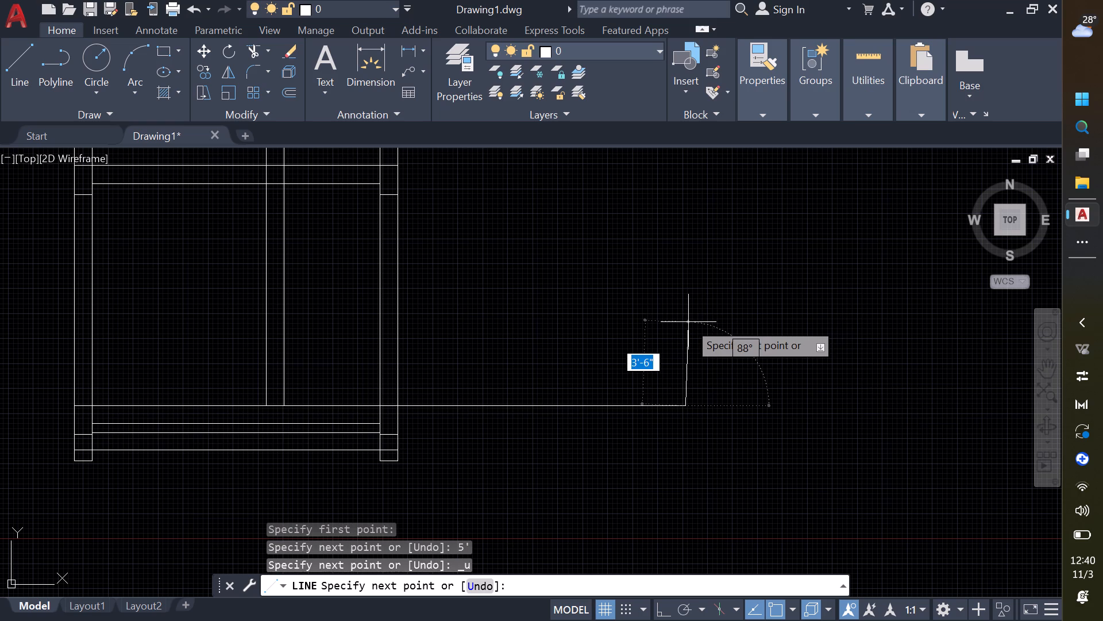
# With Ortho on, draw a 5' vertical line up from the bottom wall line's right end, then back down level with the columns' bottom edge.
pyautogui.hotkey('shift', 'F8')
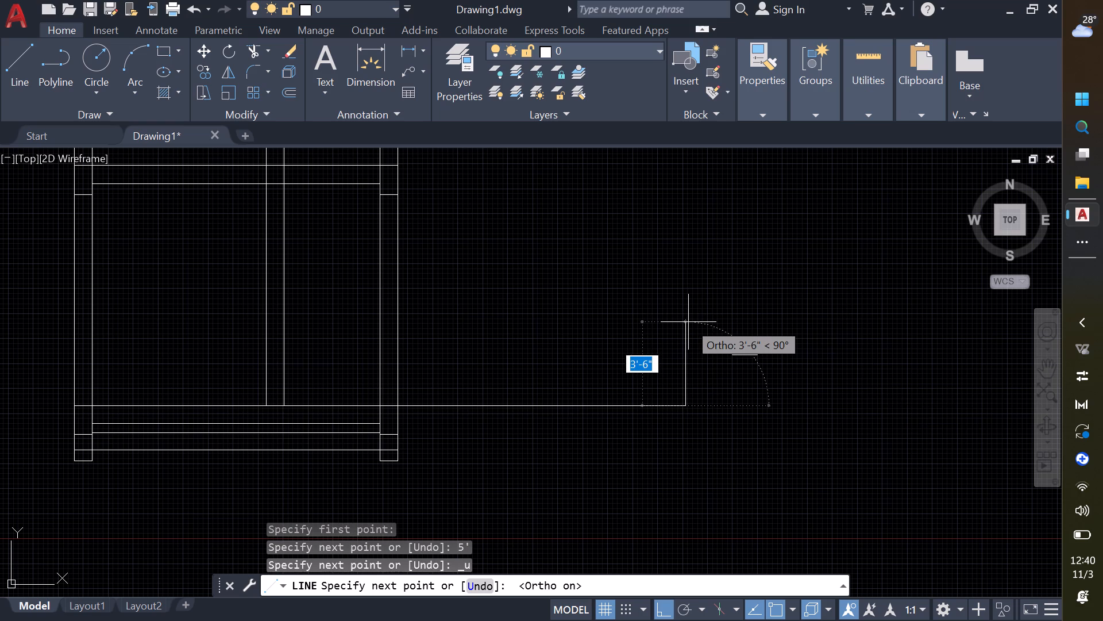
pyautogui.write("5'")
pyautogui.press('Return')
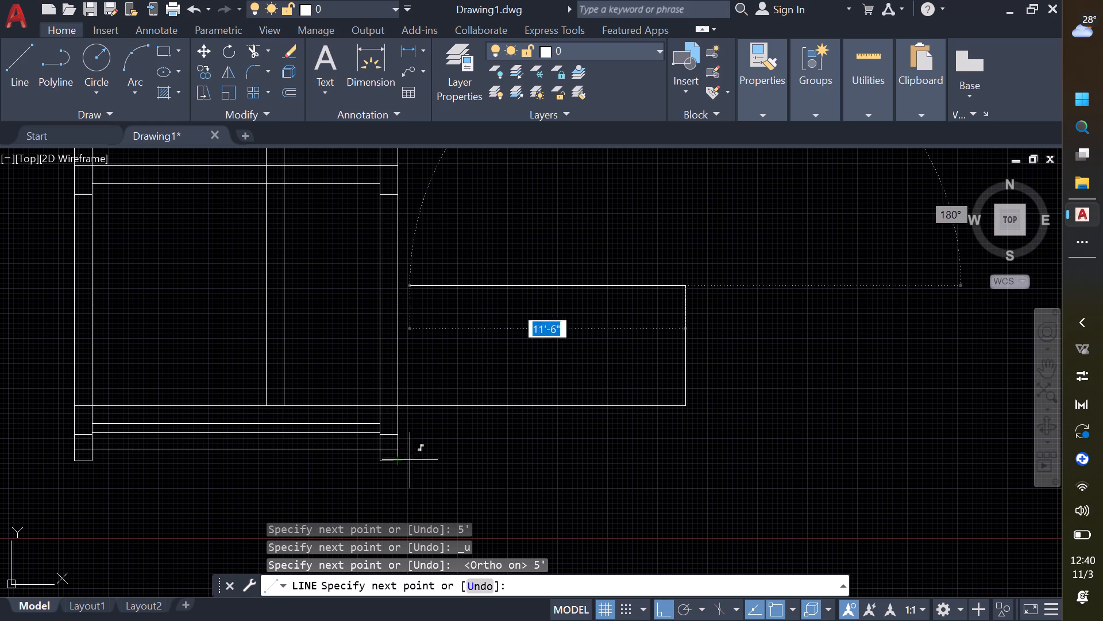
pyautogui.click(683, 460)
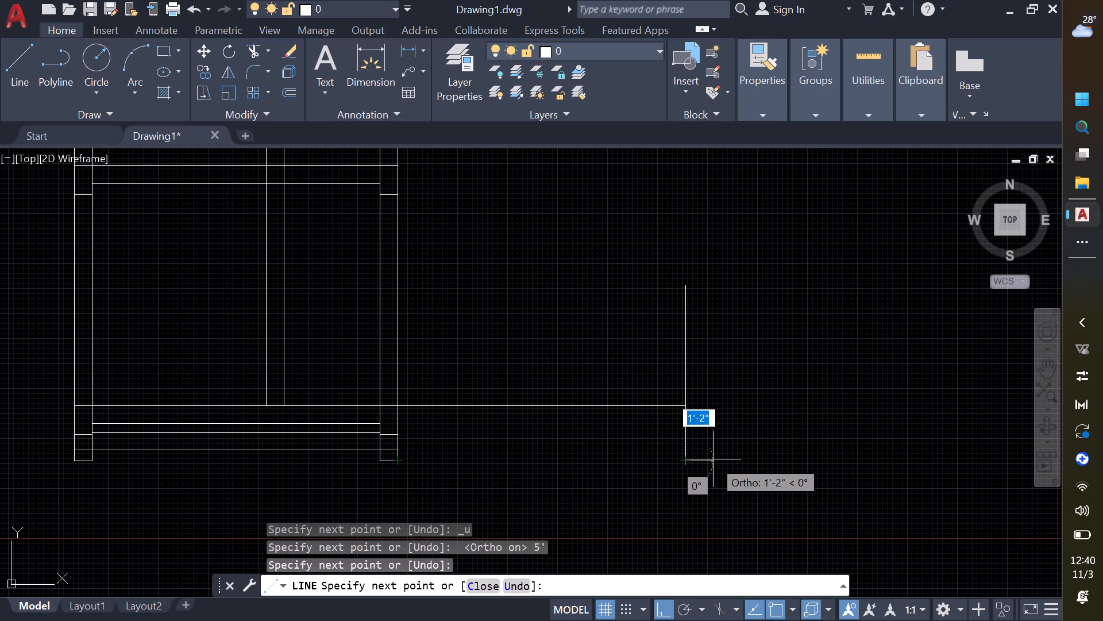
pyautogui.press('Escape')
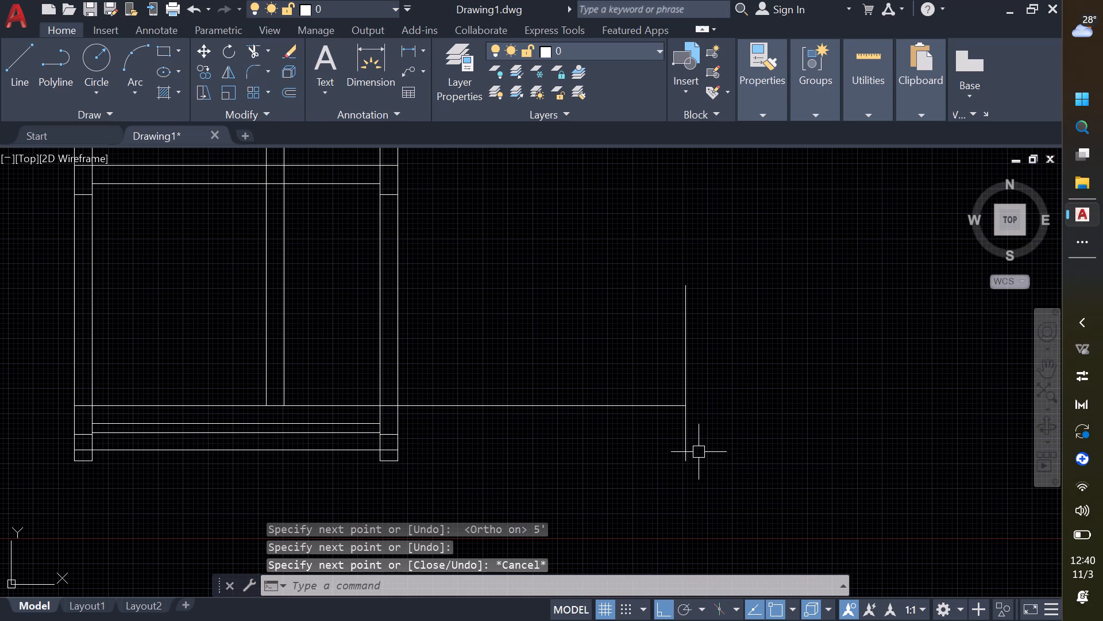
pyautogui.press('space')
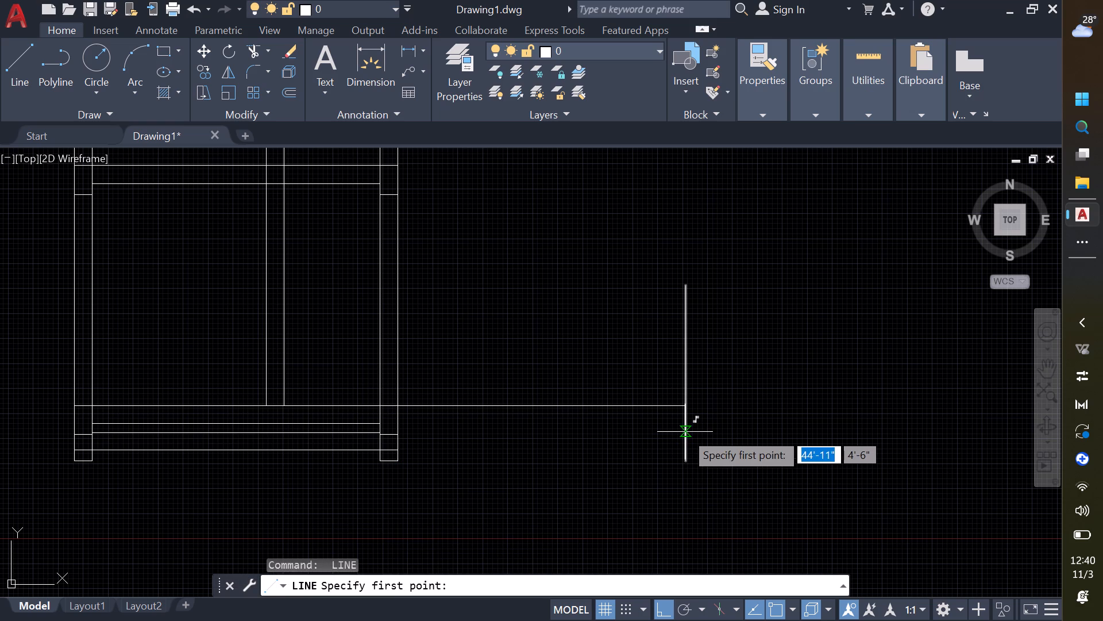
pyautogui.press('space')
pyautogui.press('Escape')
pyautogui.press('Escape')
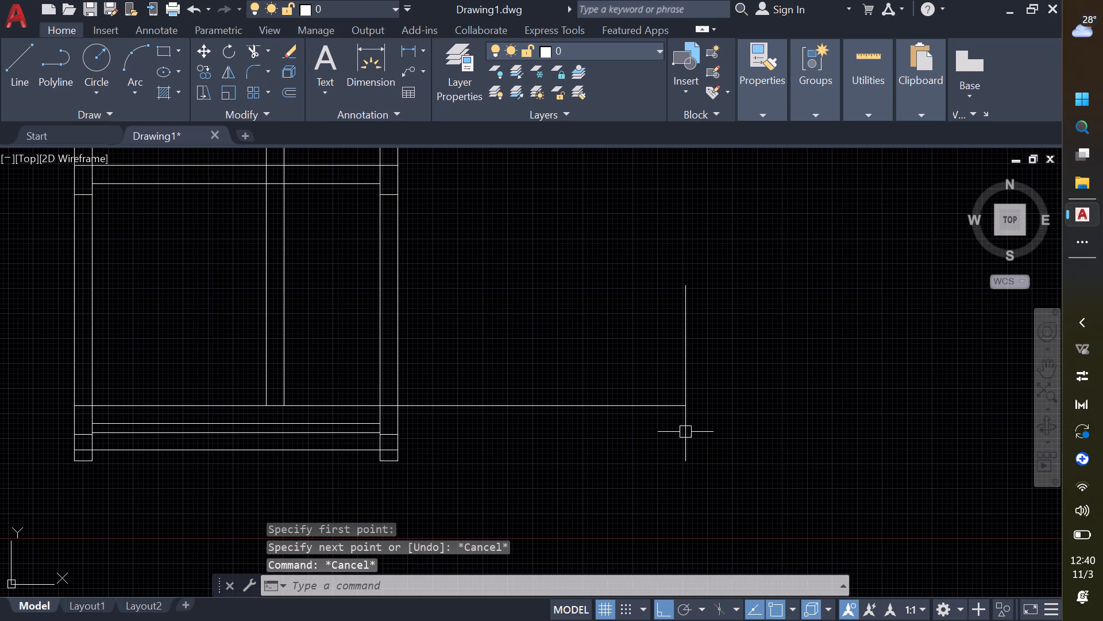
# Offset the new vertical wall line 9" outward, to the right, using the Through option.
pyautogui.press('o')
pyautogui.press('Return')
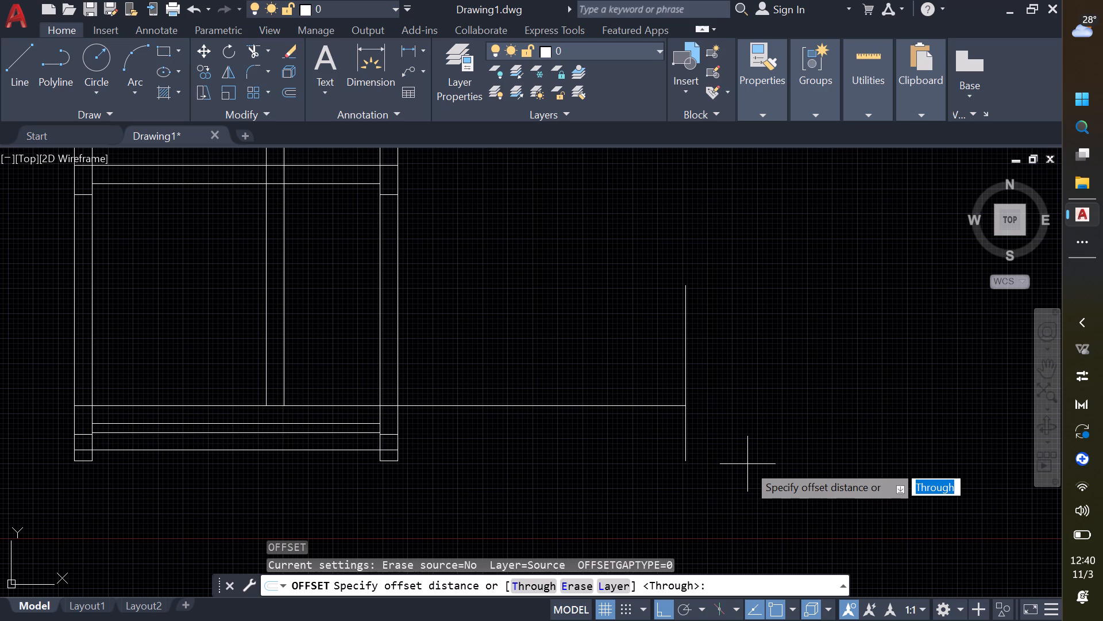
pyautogui.press('space')
pyautogui.click(689, 440)
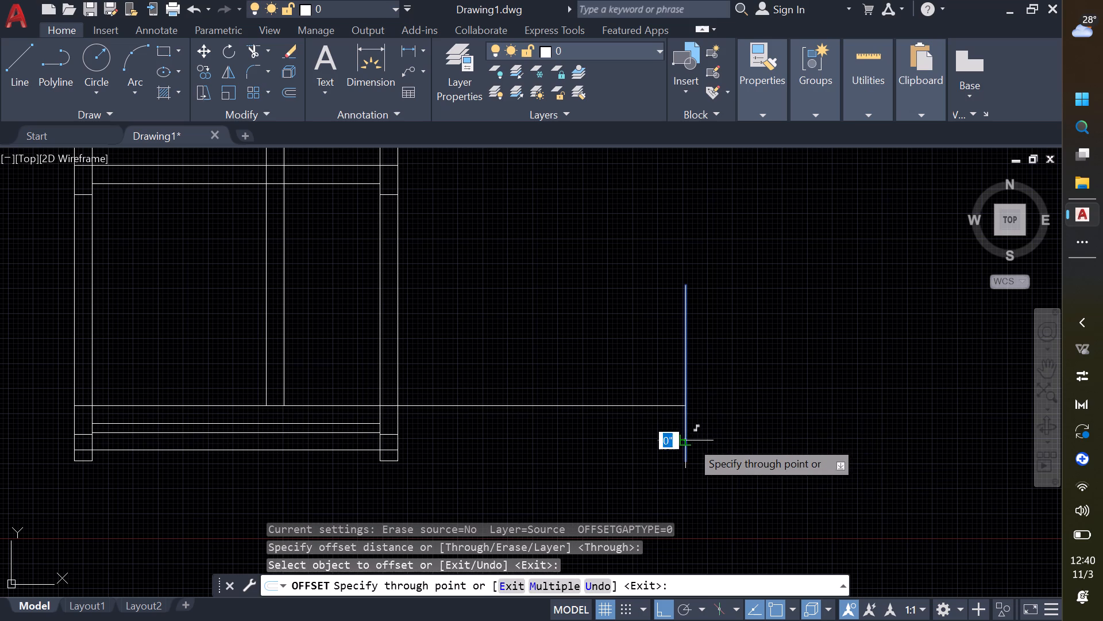
pyautogui.write('9"')
pyautogui.press('Return')
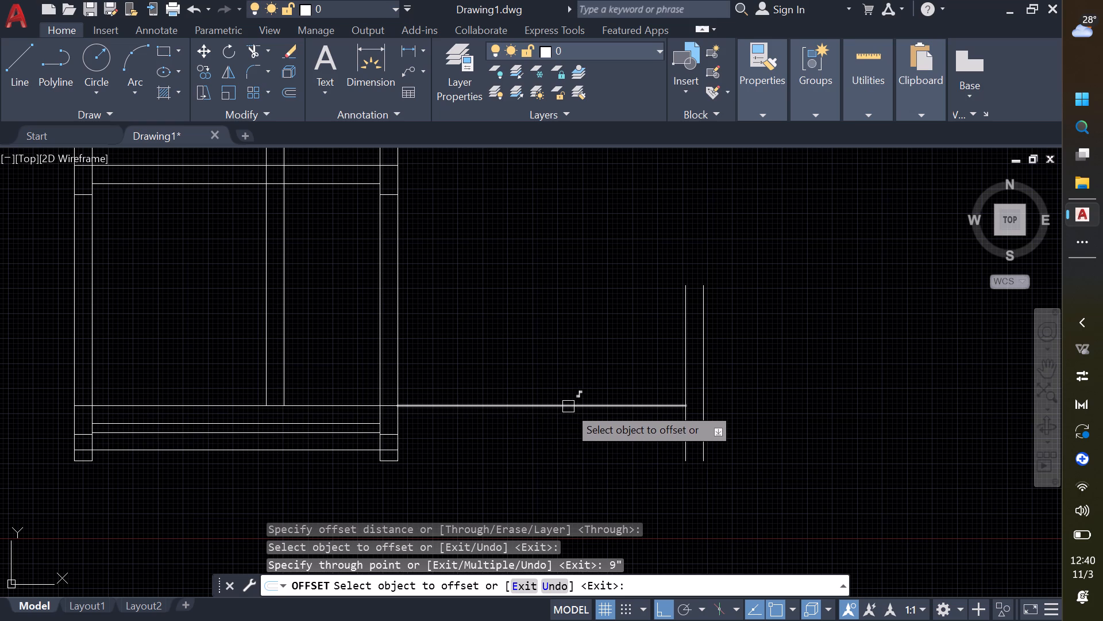
pyautogui.press('Escape')
# Extend the bottom wall's upper line to the outer line of the new right-hand wall.
pyautogui.write('ex')
pyautogui.press('space')
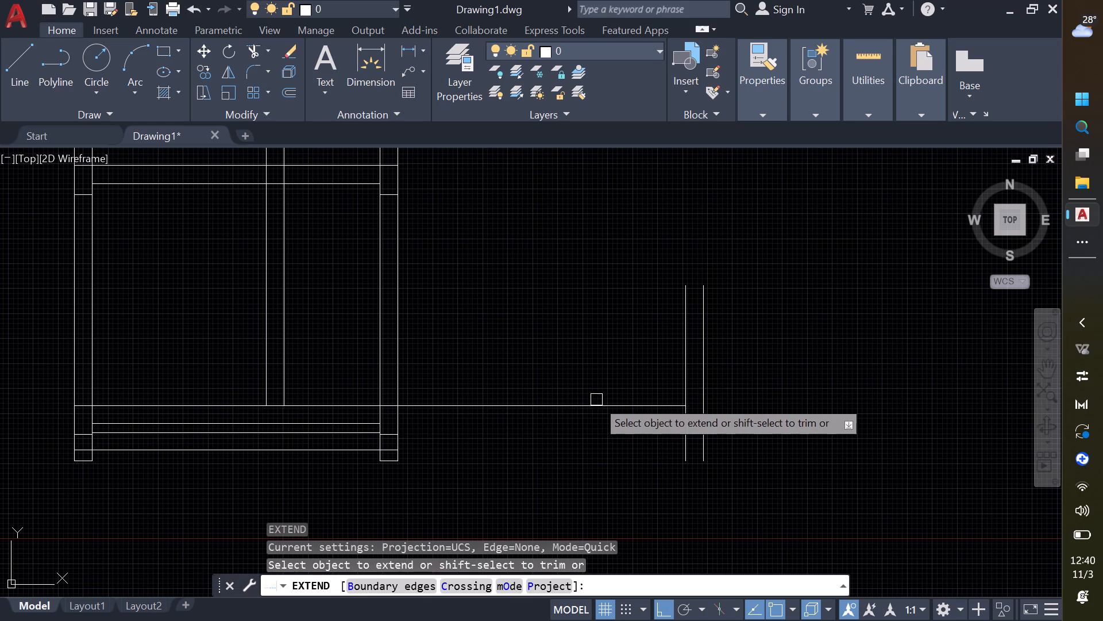
pyautogui.click(600, 408)
pyautogui.press('Escape')
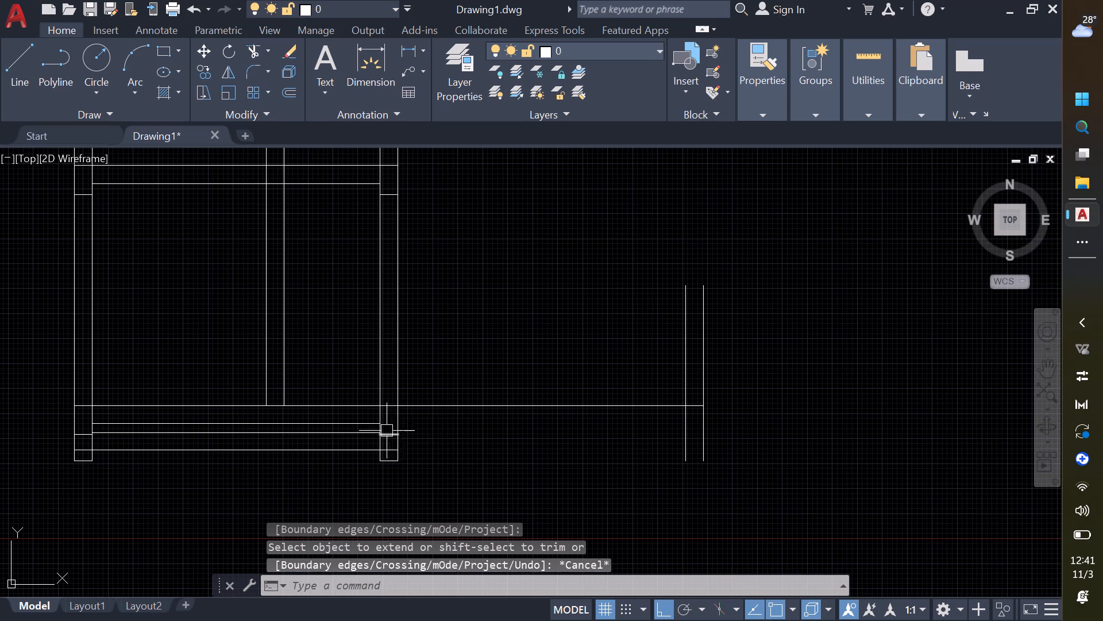
# Copy the bottom-right column's edges 12'-9" horizontally, from its upper outer corner to the new wall's outer corner.
pyautogui.scroll(2, 366, 417)
pyautogui.click(385, 373)
pyautogui.click(478, 471)
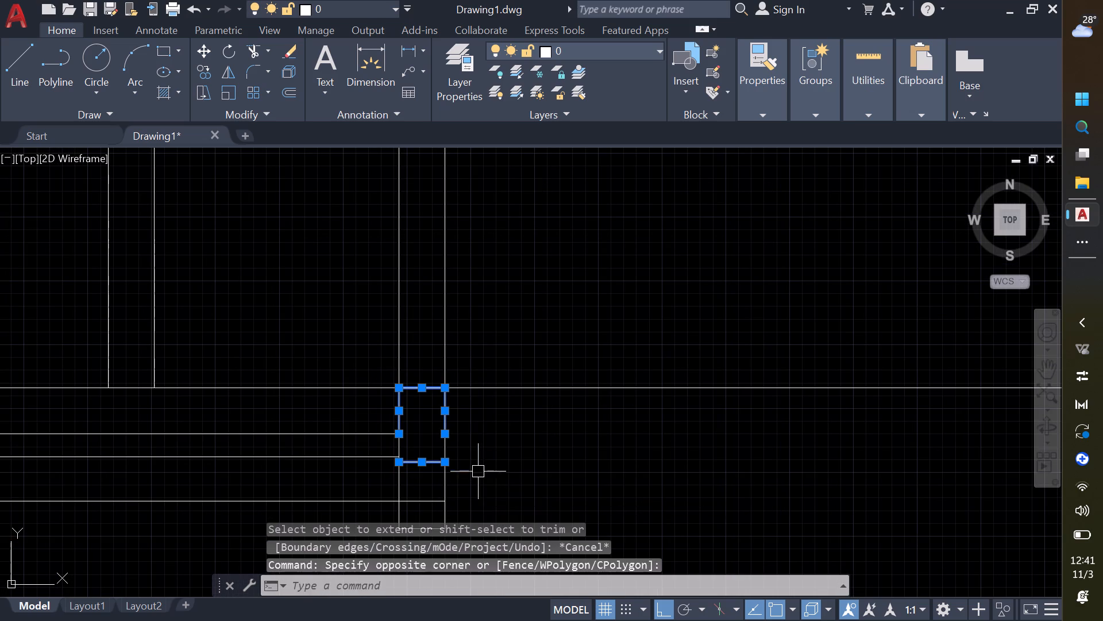
pyautogui.write('co')
pyautogui.press('space')
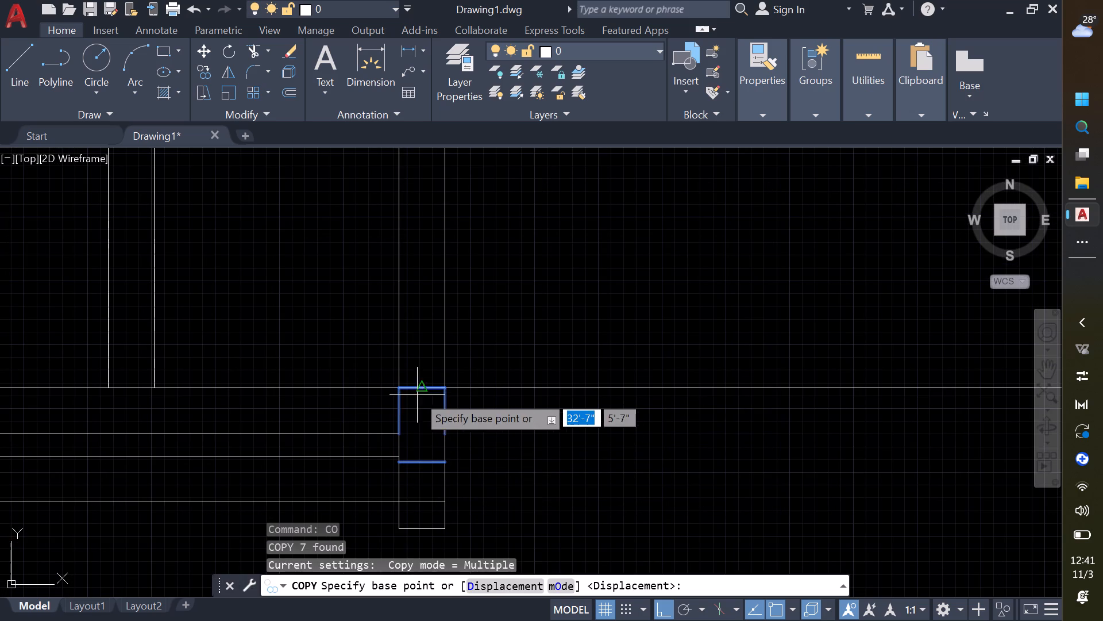
pyautogui.click(439, 389)
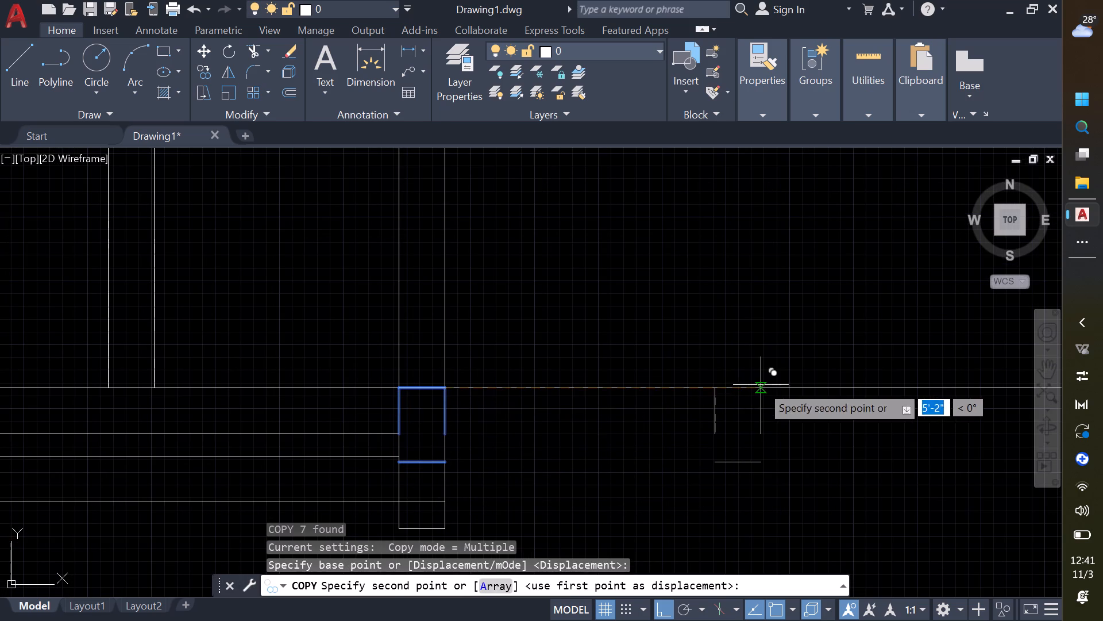
pyautogui.scroll(-2, 761, 385)
pyautogui.moveTo(759, 385); pyautogui.dragTo(479, 385, button='middle')
pyautogui.scroll(2, 624, 373)
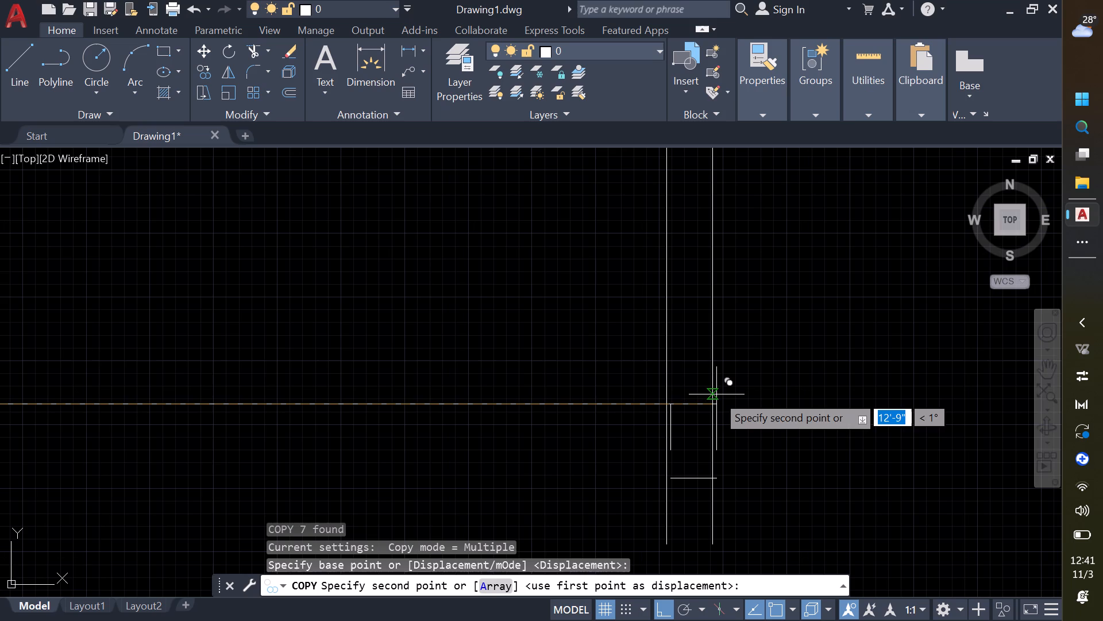
pyautogui.click(716, 407)
pyautogui.press('Escape')
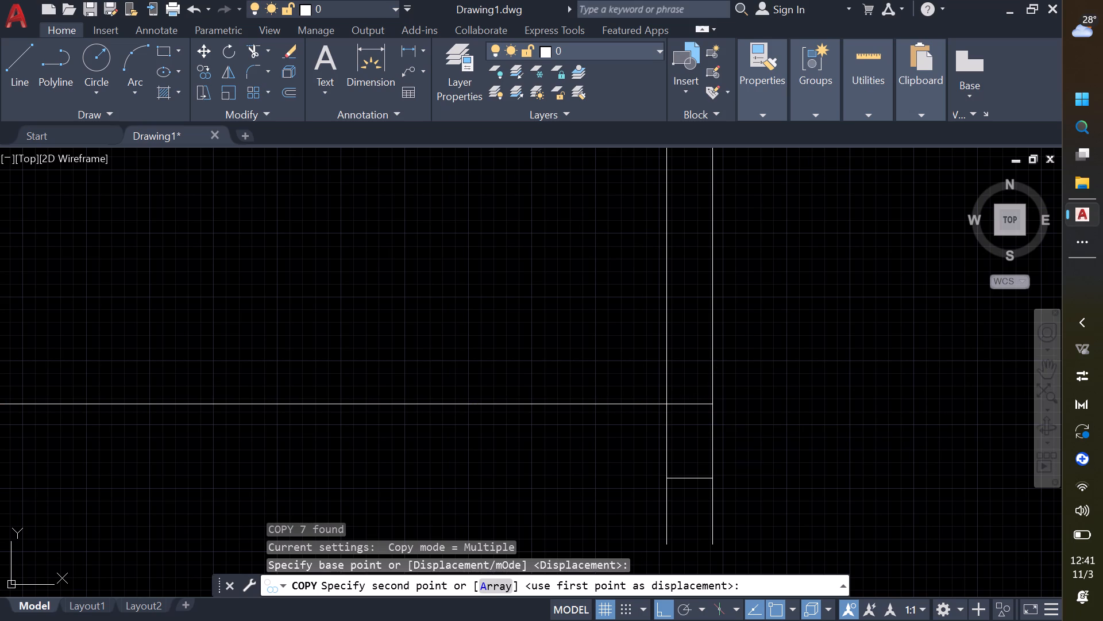
# Extend the bottom wall's lower line through the existing column to the inner face of the new right-hand wall.
pyautogui.scroll(-1, 708, 467)
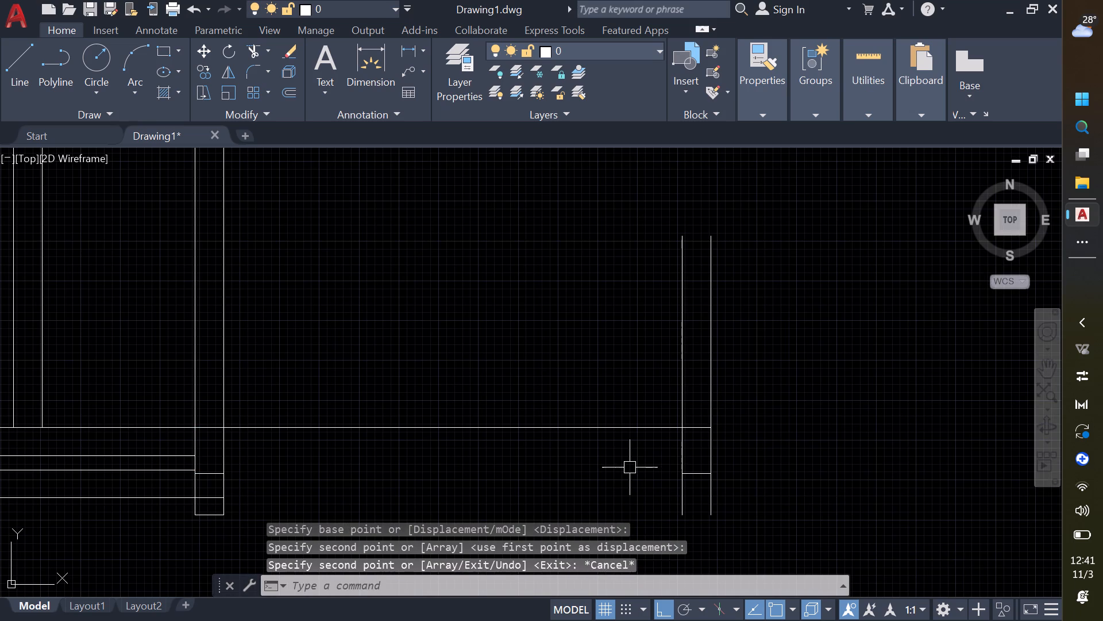
pyautogui.moveTo(627, 467); pyautogui.dragTo(617, 444, button='middle')
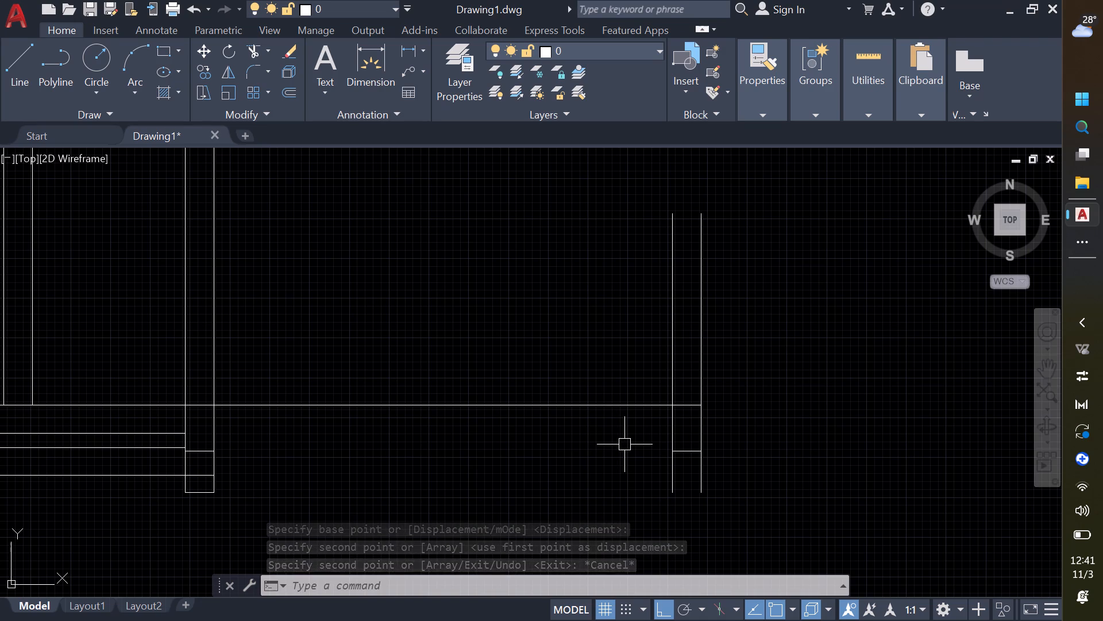
pyautogui.press('e')
pyautogui.press('x')
pyautogui.press('space')
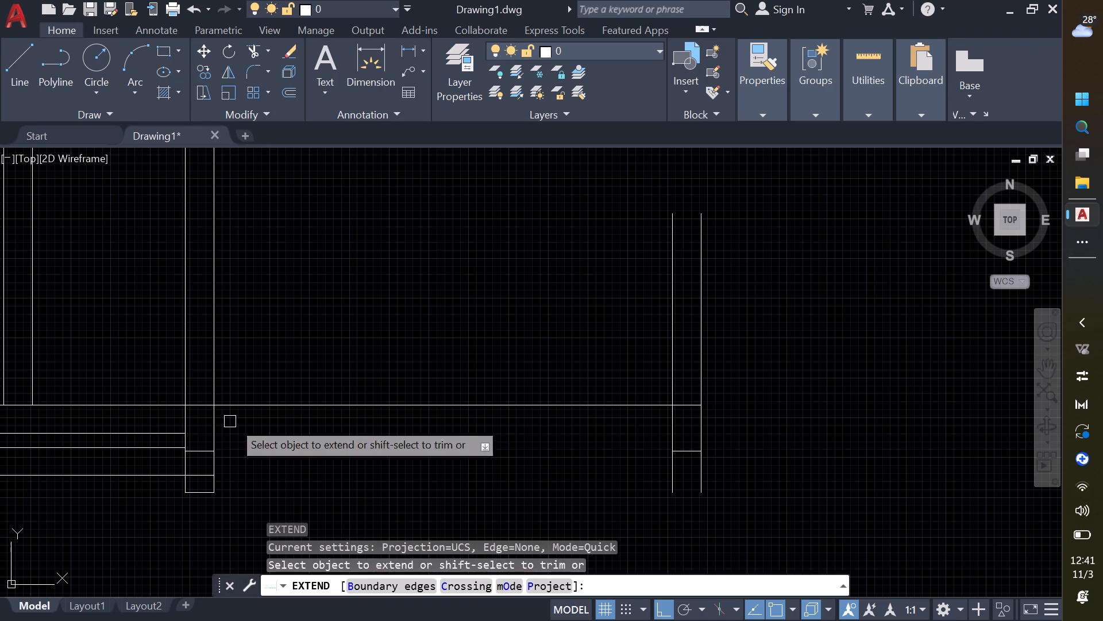
pyautogui.click(175, 434)
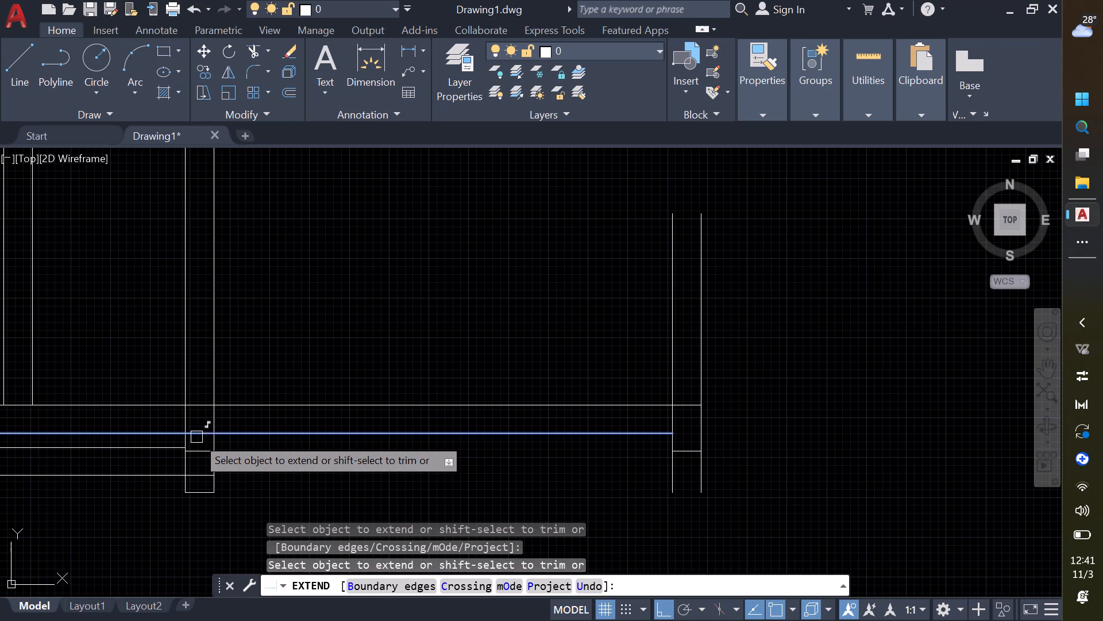
pyautogui.click(196, 437)
pyautogui.press('Escape')
# Trim the piece of the bottom wall's lower line that crosses the column between the two bays.
pyautogui.write('tr')
pyautogui.press('space')
pyautogui.click(199, 432)
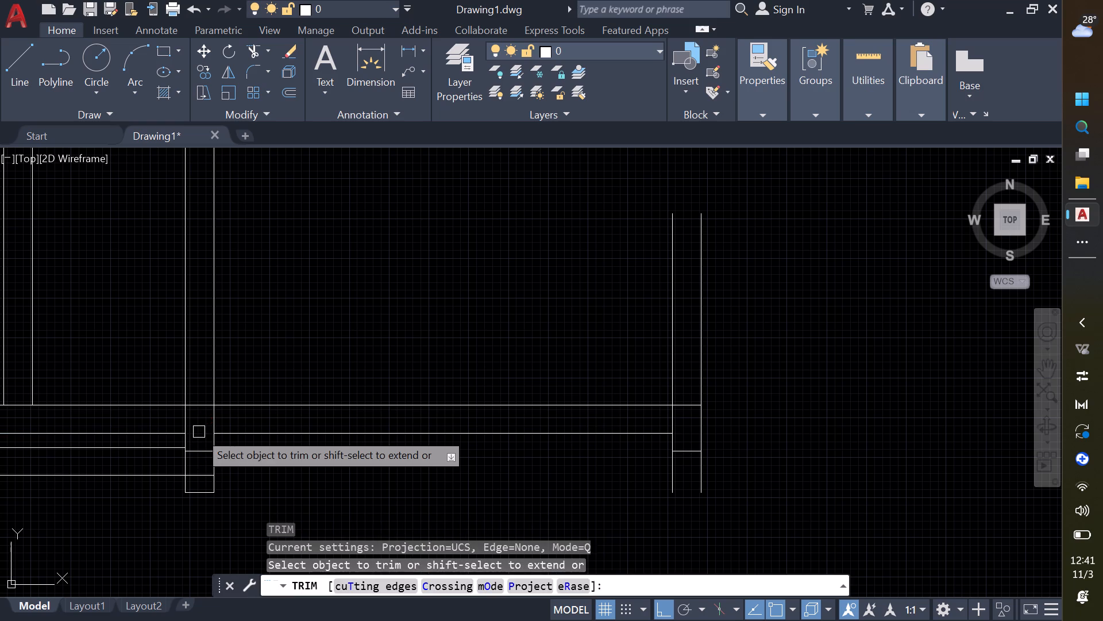
pyautogui.press('Escape')
# Extend the lower strip's bottom line across the right-hand bay to the outer face of the new wall.
pyautogui.write('ex')
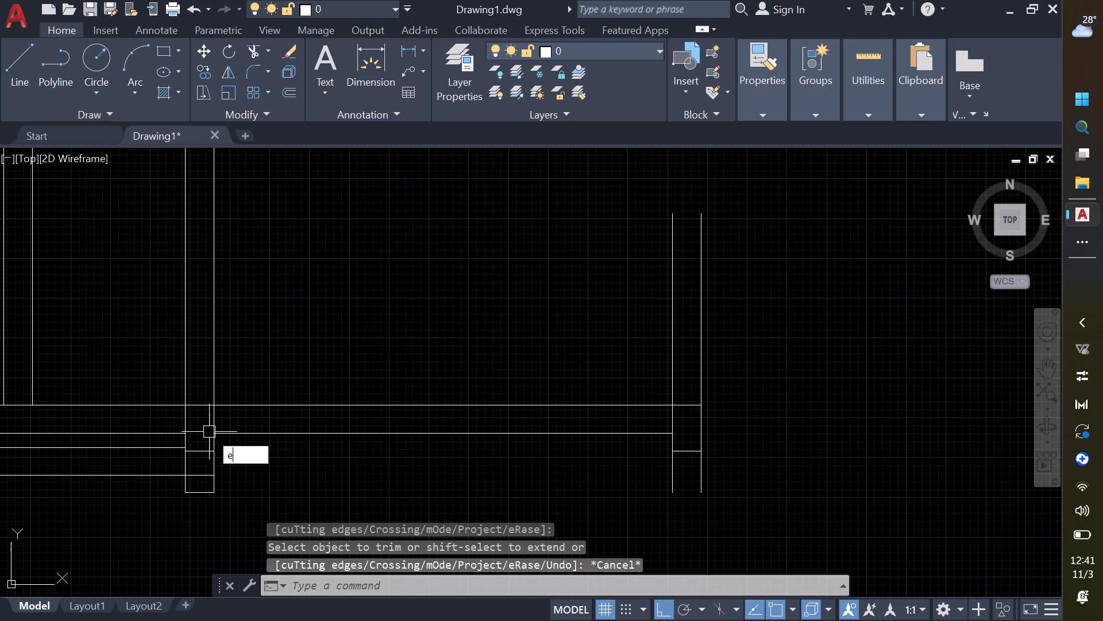
pyautogui.press('space')
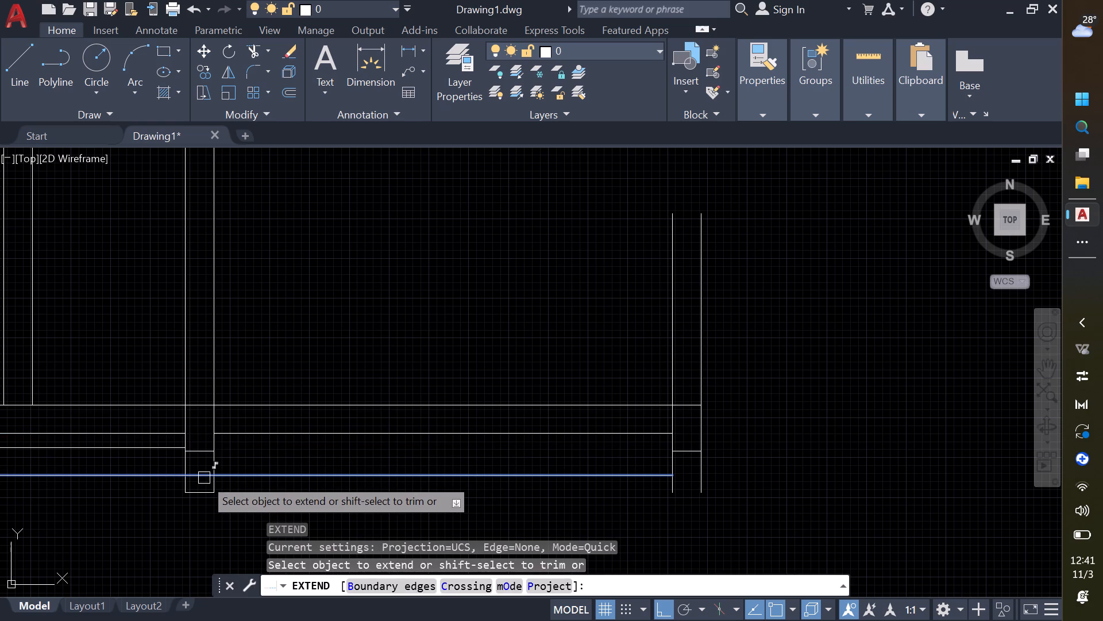
pyautogui.click(204, 478)
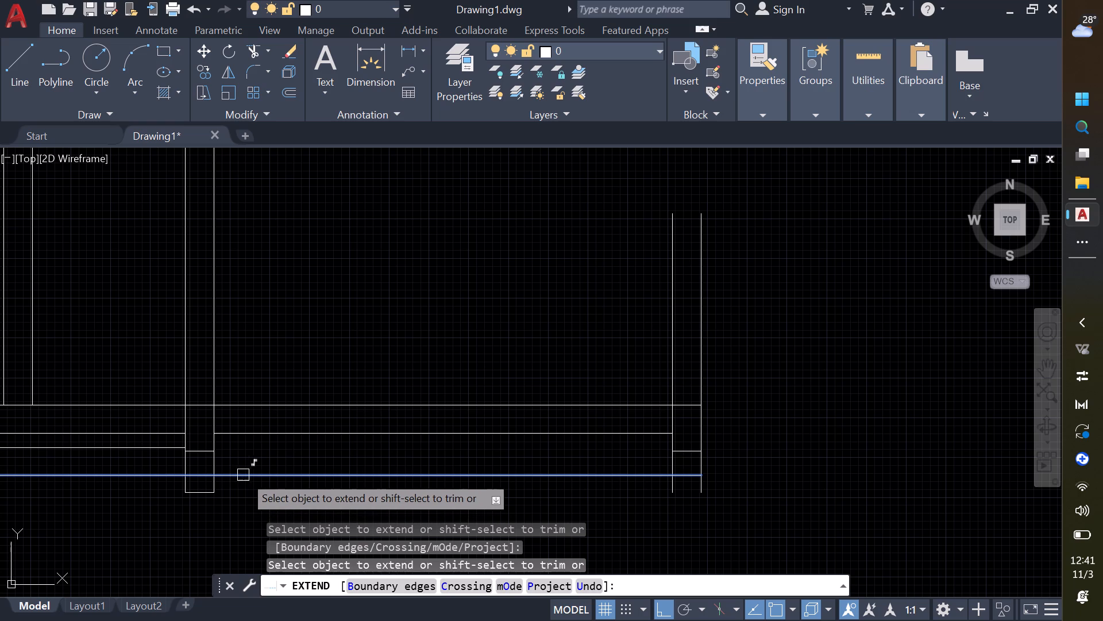
pyautogui.click(264, 474)
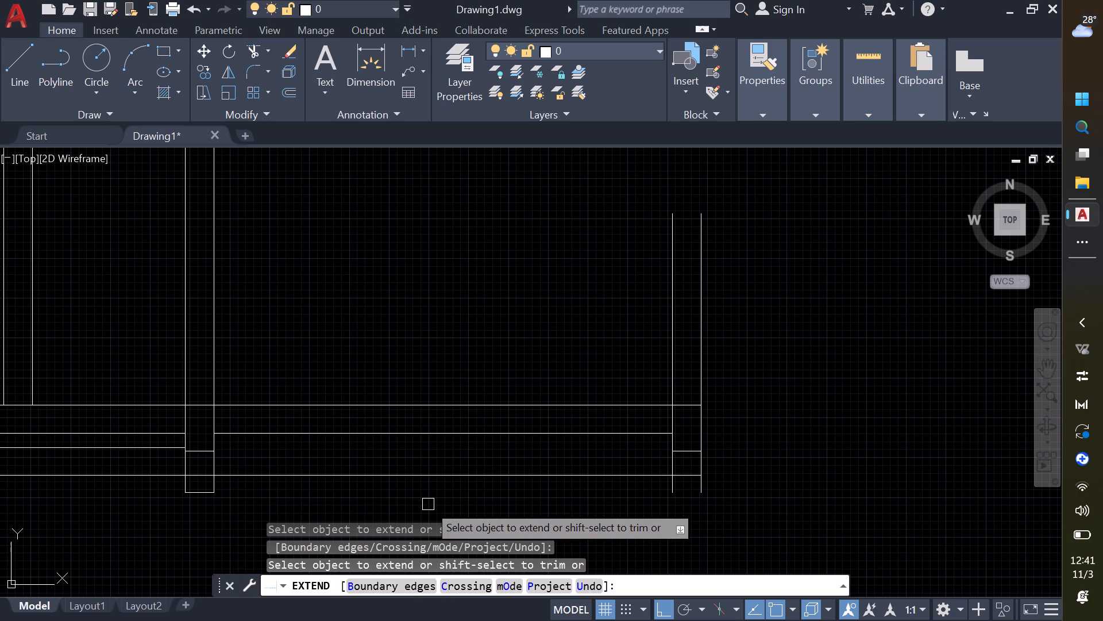
# Extend the lower strip's upper line through the column to the inner face of the new right-hand wall.
pyautogui.moveTo(428, 504); pyautogui.dragTo(495, 494, button='middle')
pyautogui.scroll(1, 448, 502)
pyautogui.scroll(-1, 493, 486)
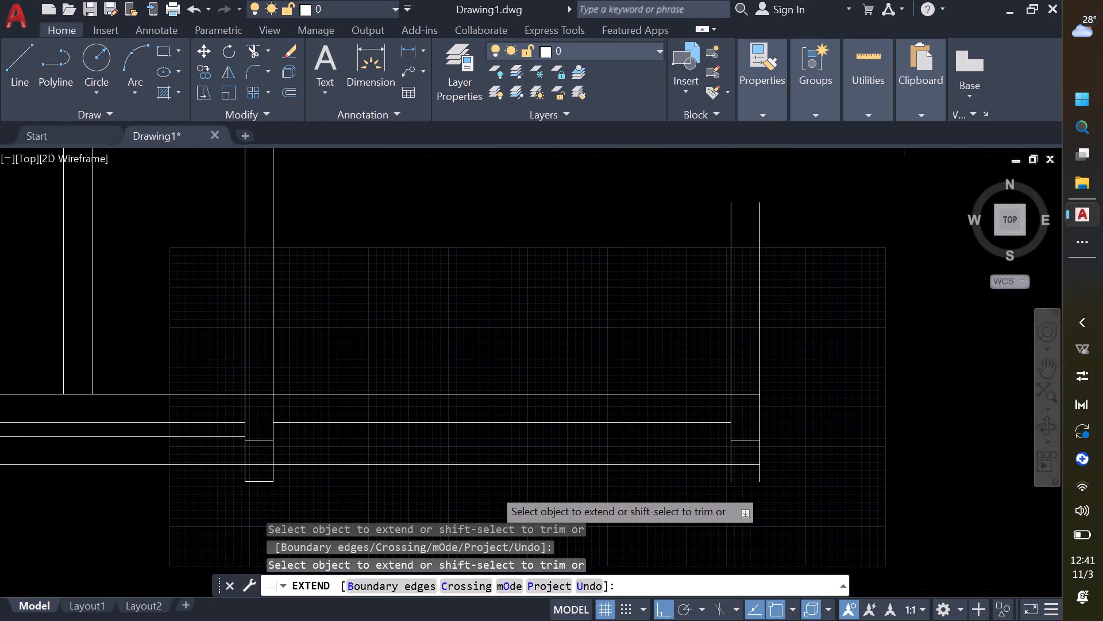
pyautogui.moveTo(352, 441); pyautogui.dragTo(433, 444, button='middle')
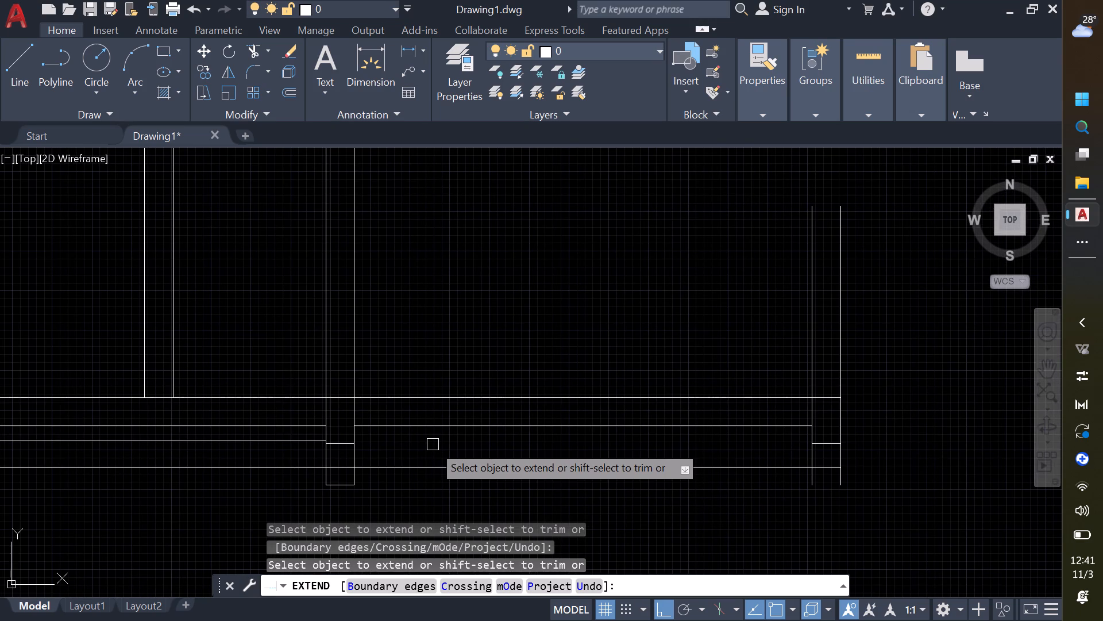
pyautogui.scroll(-1, 424, 443)
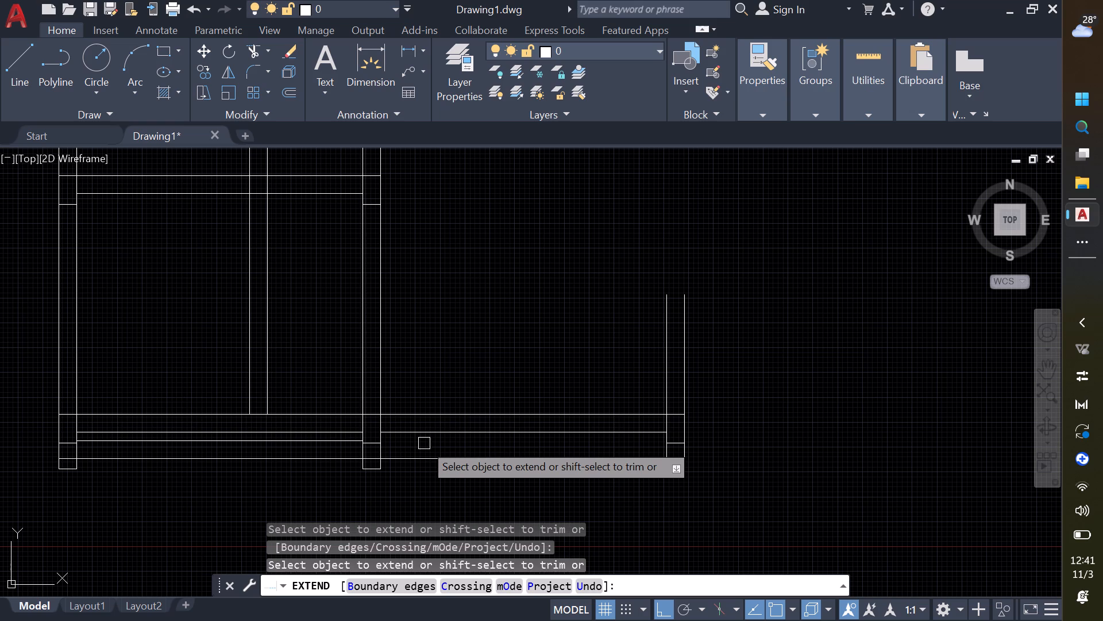
pyautogui.click(335, 440)
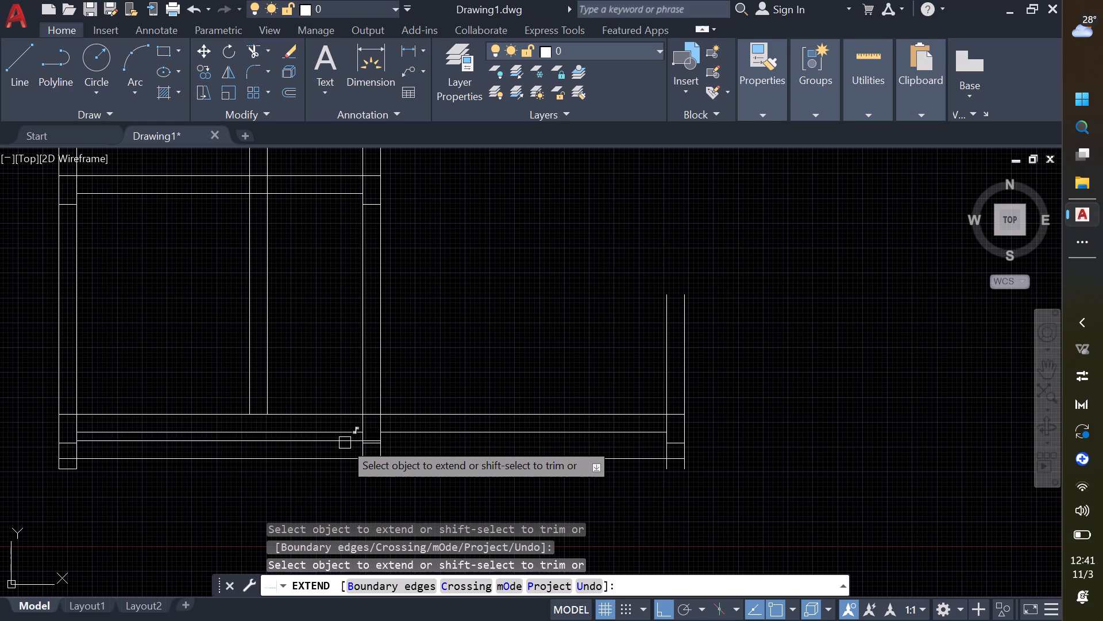
pyautogui.click(346, 443)
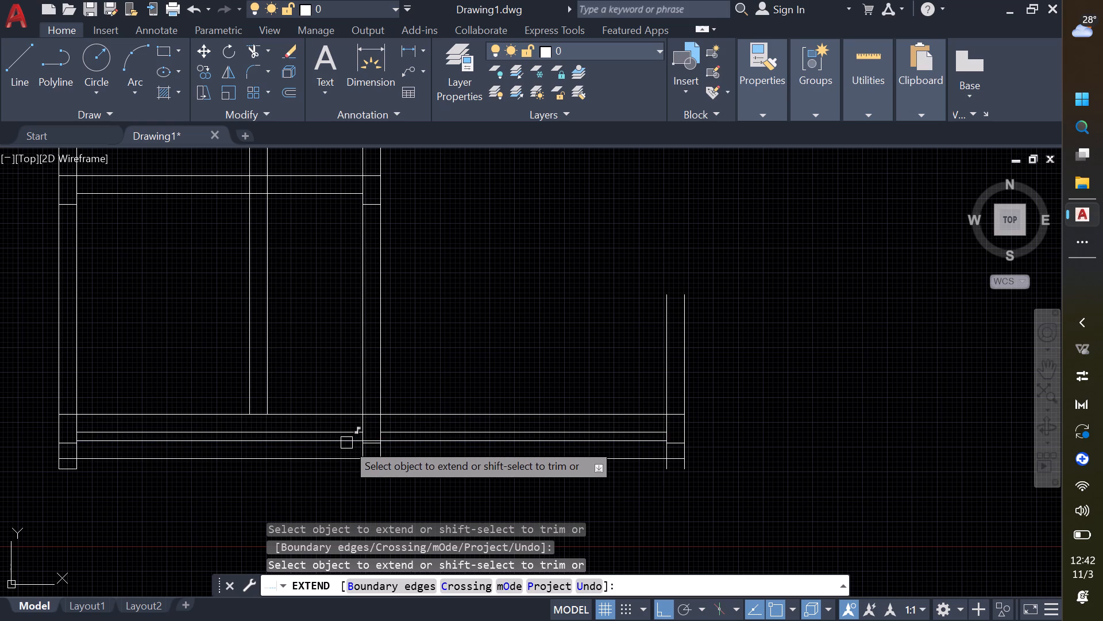
pyautogui.press('Escape')
# Trim the piece of the lower strip's upper line that crosses the column between the two bays.
pyautogui.scroll(4, 350, 439)
pyautogui.press('t')
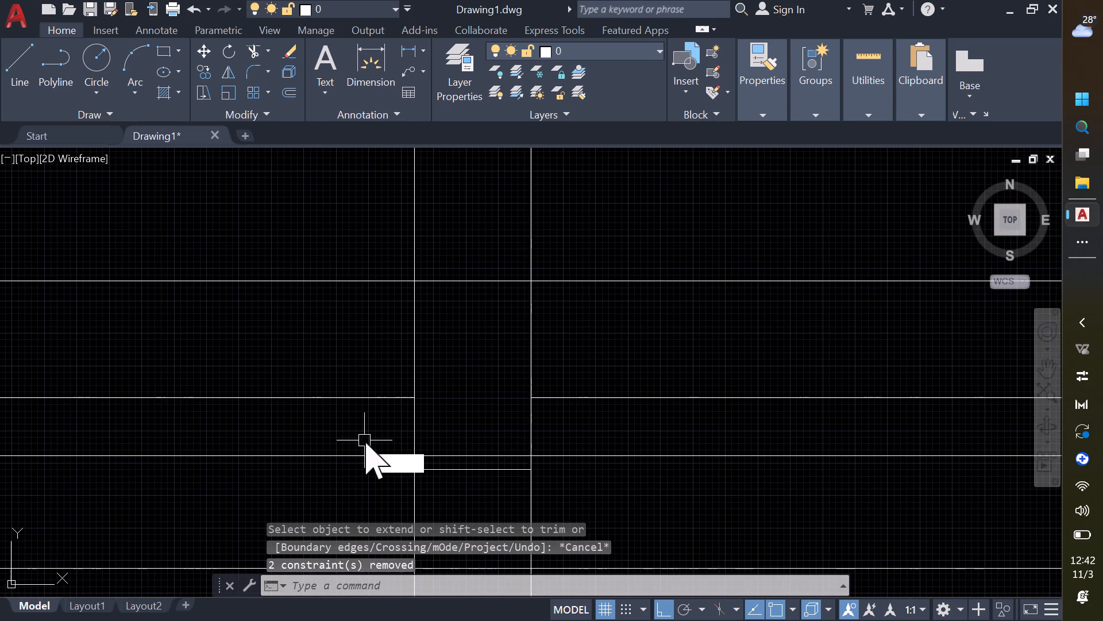
pyautogui.write('r')
pyautogui.press('space')
pyautogui.click(427, 453)
pyautogui.scroll(-2, 457, 448)
pyautogui.scroll(-2, 507, 461)
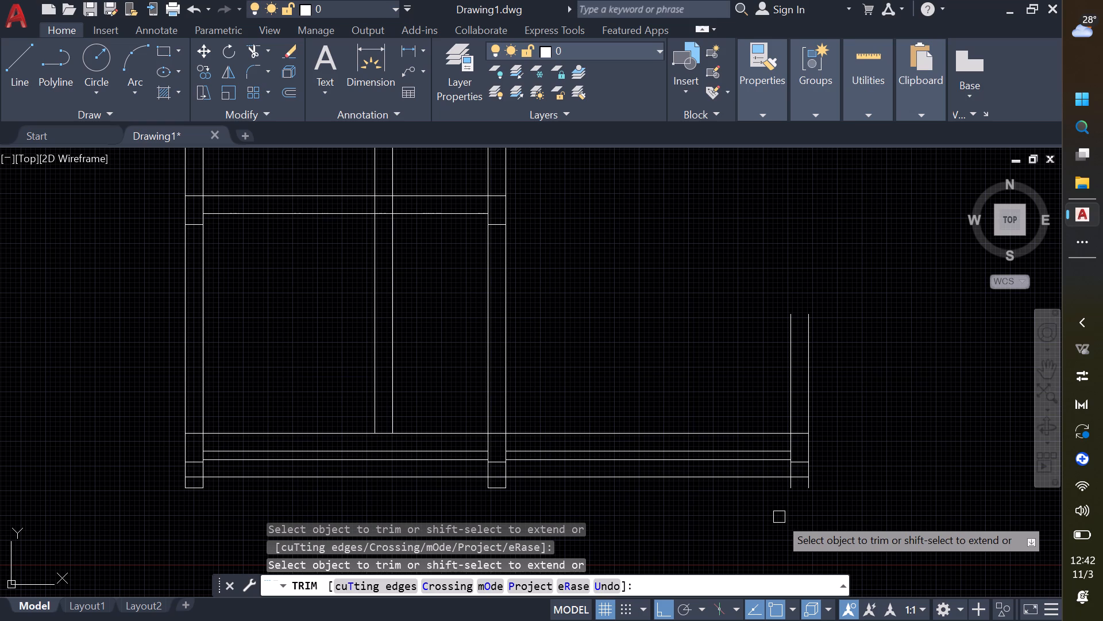
pyautogui.press('Escape')
# Draw a 9" horizontal line closing the bottom end of the new right-hand wall.
pyautogui.press('l')
pyautogui.press('space')
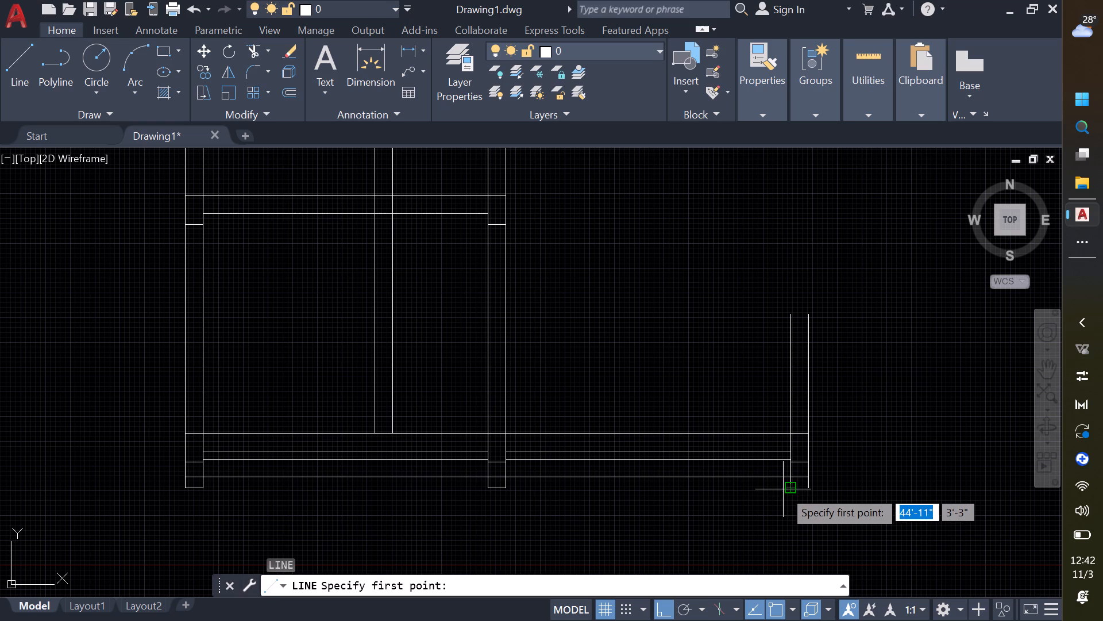
pyautogui.click(786, 489)
pyautogui.click(807, 490)
pyautogui.press('Escape')
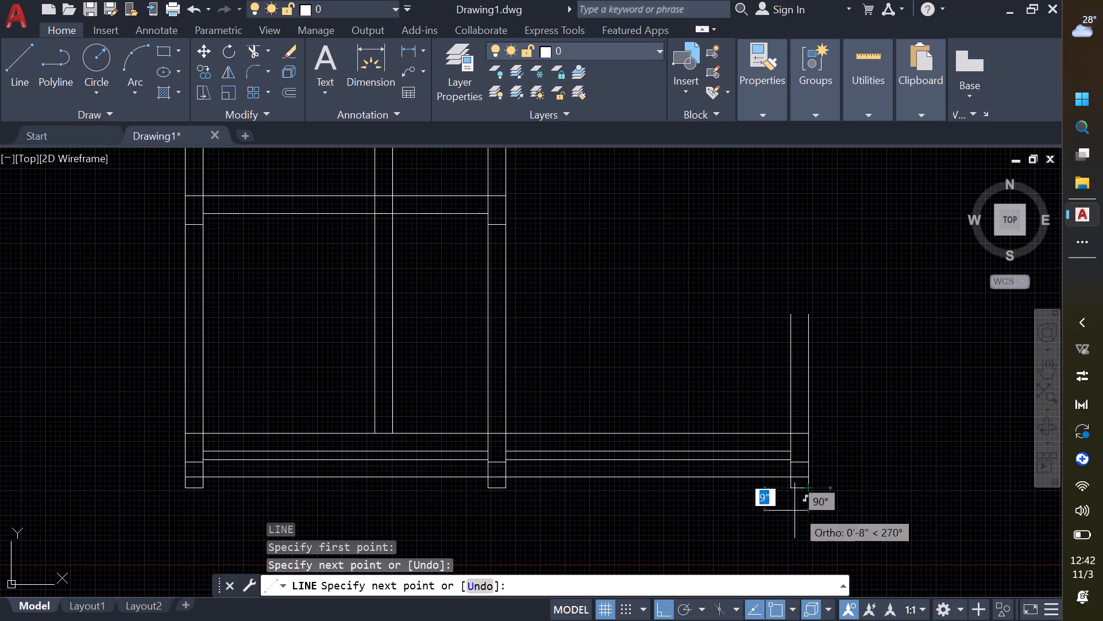
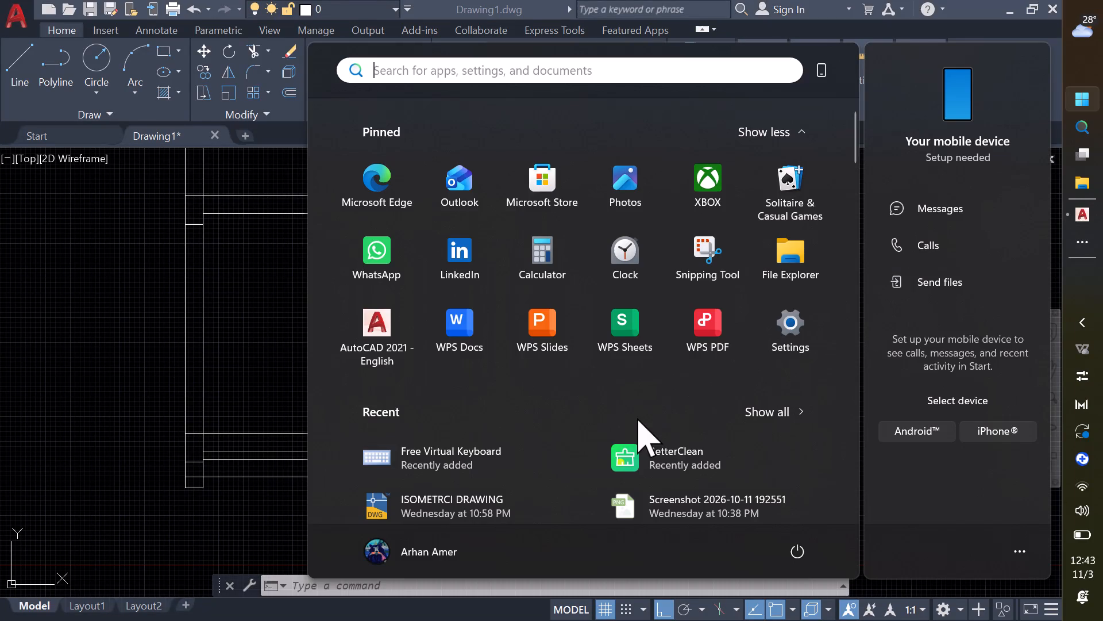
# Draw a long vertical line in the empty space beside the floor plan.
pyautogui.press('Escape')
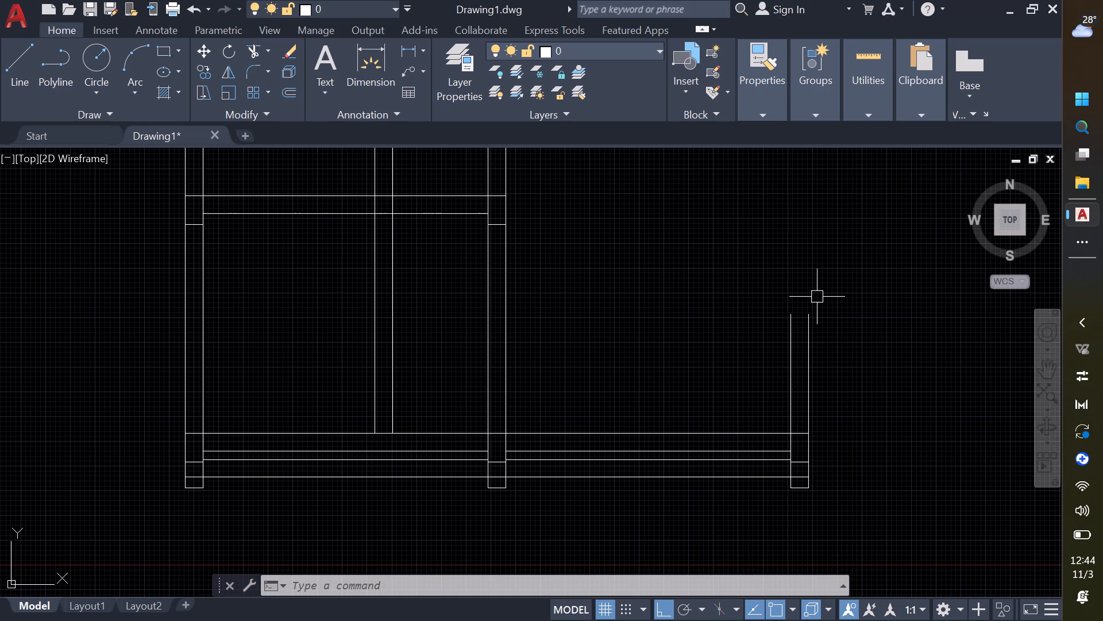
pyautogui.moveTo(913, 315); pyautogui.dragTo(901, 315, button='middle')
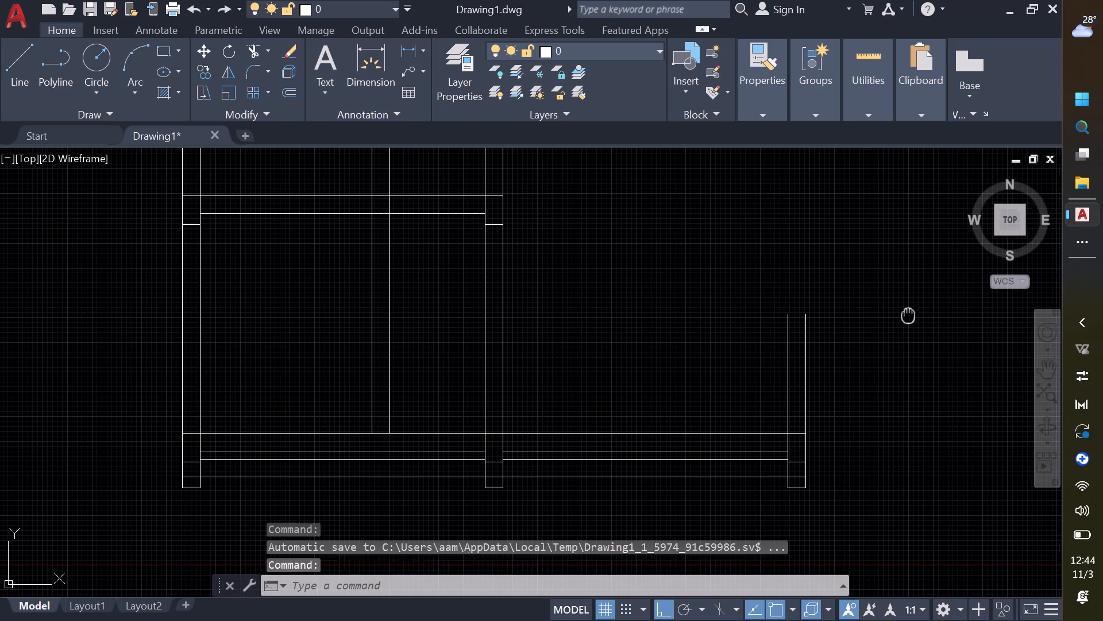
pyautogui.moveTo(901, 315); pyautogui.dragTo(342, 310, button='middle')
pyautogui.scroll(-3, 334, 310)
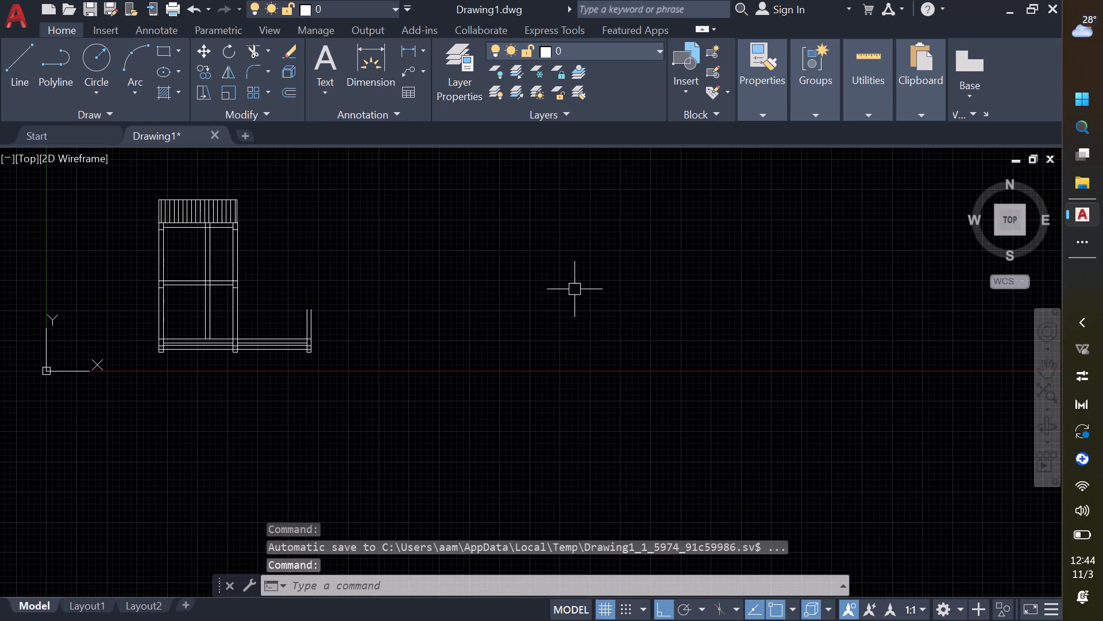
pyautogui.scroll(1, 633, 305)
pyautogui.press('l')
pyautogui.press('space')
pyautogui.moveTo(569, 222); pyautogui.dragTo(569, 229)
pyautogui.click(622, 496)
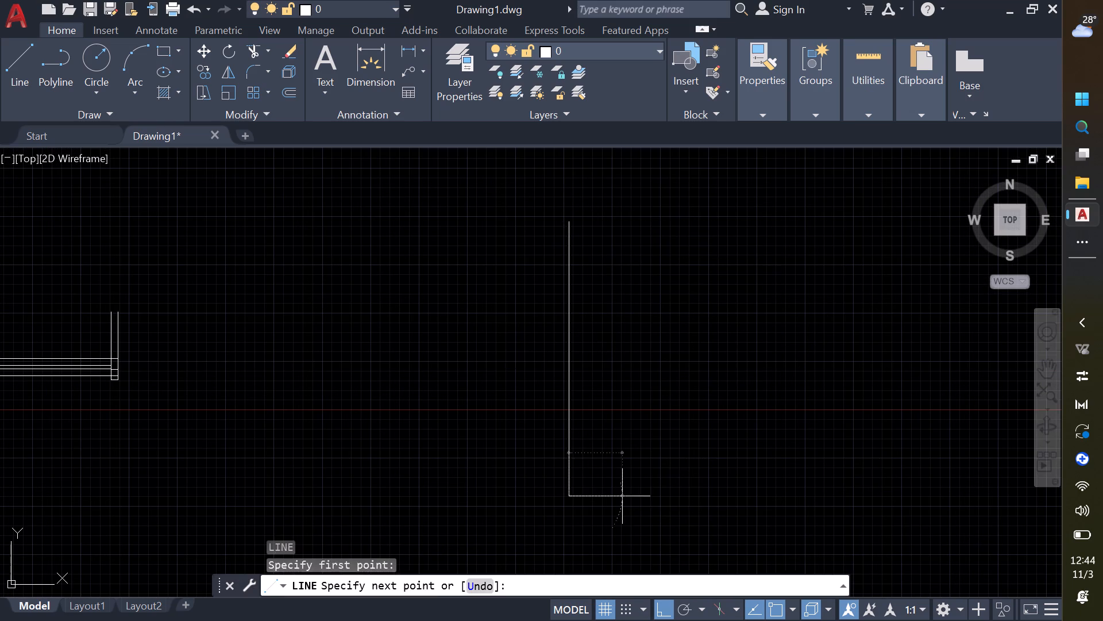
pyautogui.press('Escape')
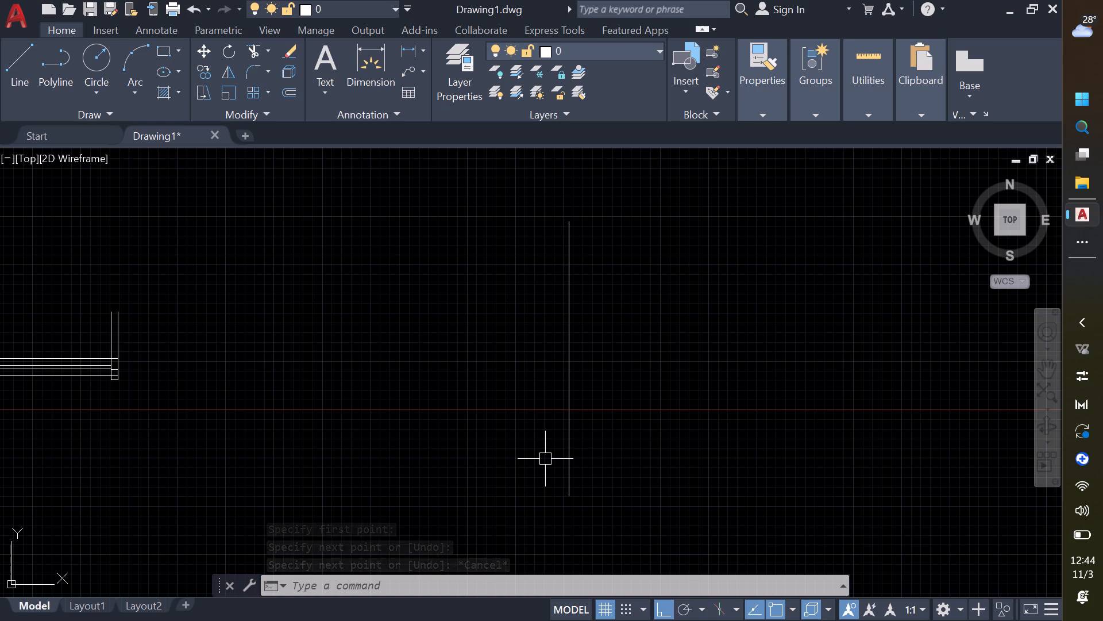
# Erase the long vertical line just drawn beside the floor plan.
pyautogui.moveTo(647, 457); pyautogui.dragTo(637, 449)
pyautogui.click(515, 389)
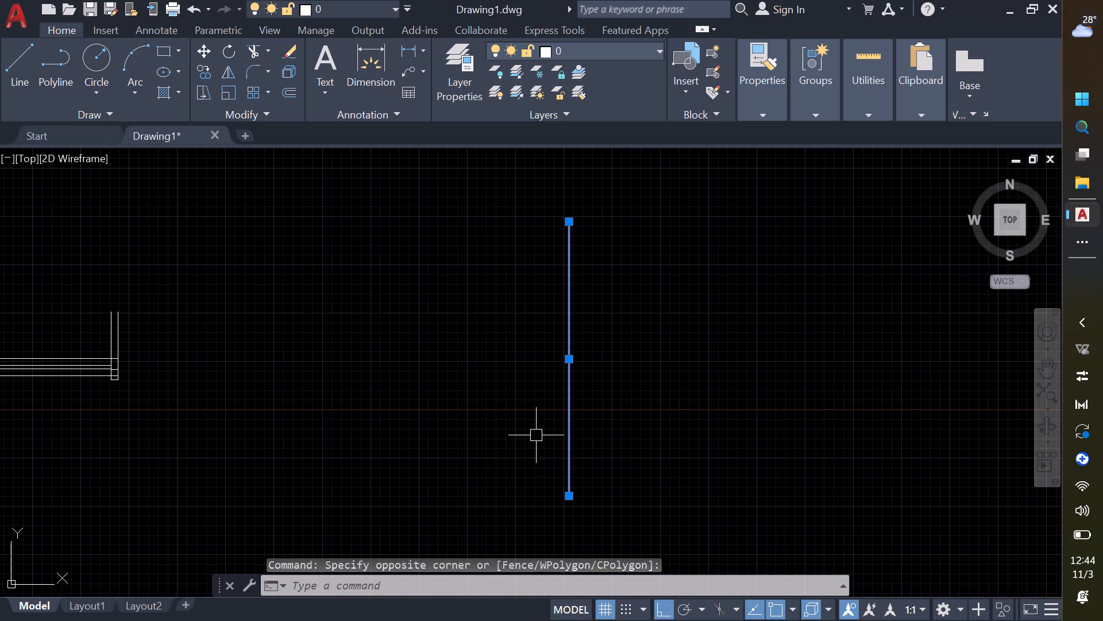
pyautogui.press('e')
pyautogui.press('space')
# Draw one small stair step beside the plan: a short vertical riser with a horizontal tread running right from its top.
pyautogui.scroll(3, 452, 377)
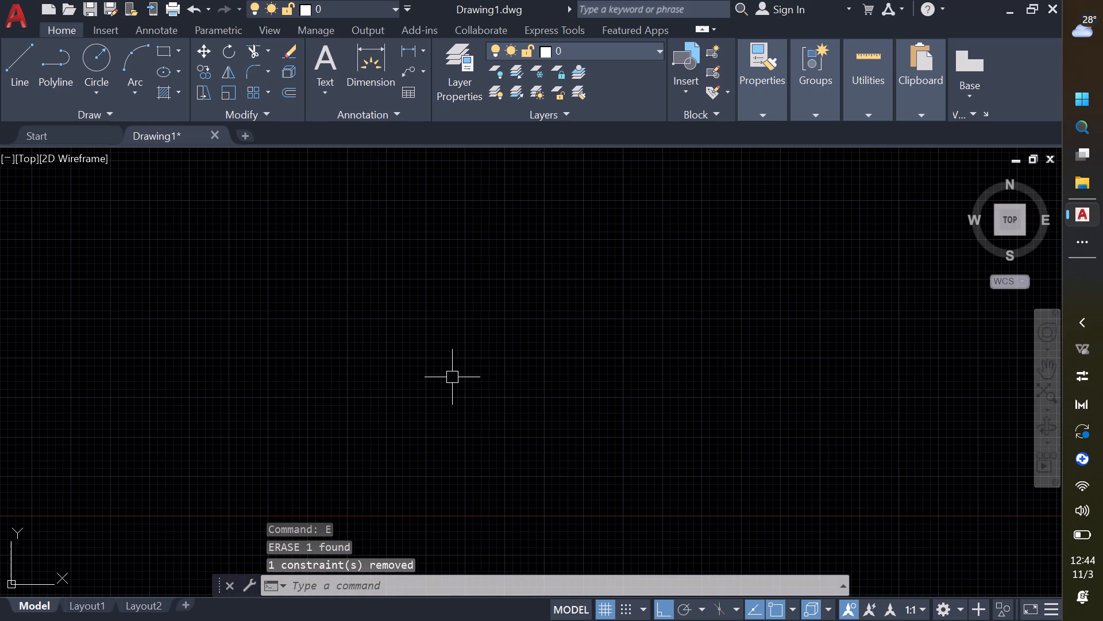
pyautogui.write('l')
pyautogui.press('space')
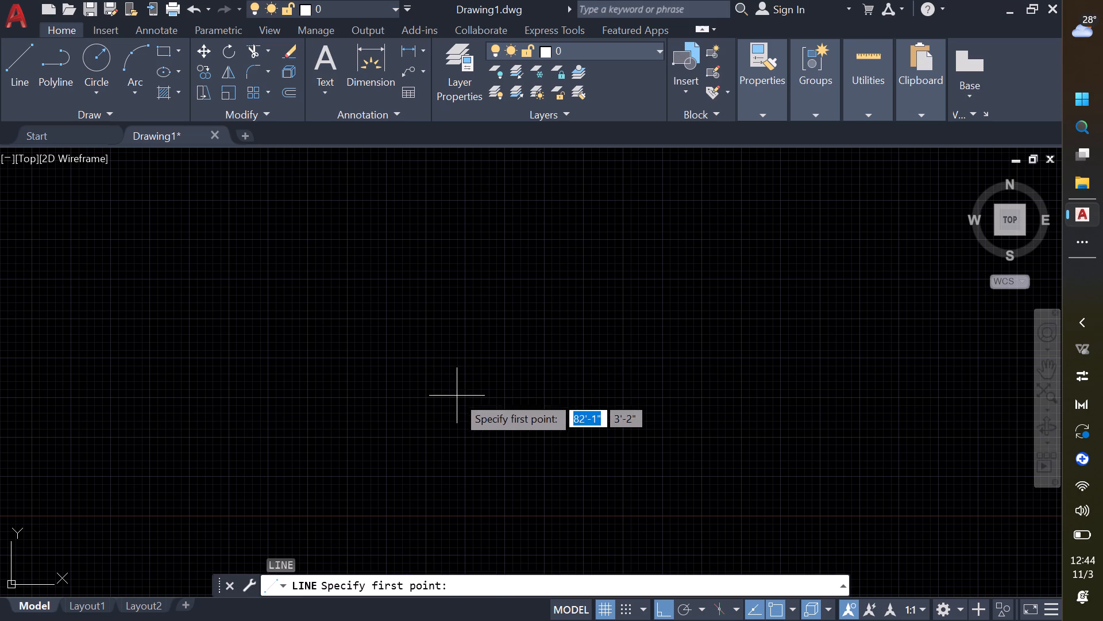
pyautogui.click(457, 396)
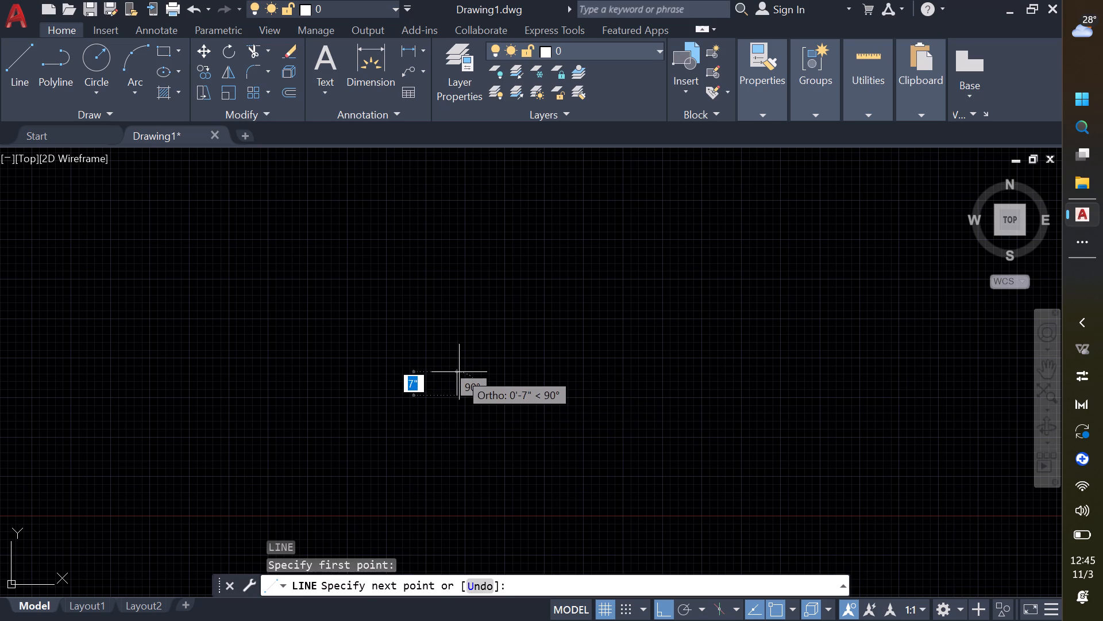
pyautogui.click(459, 379)
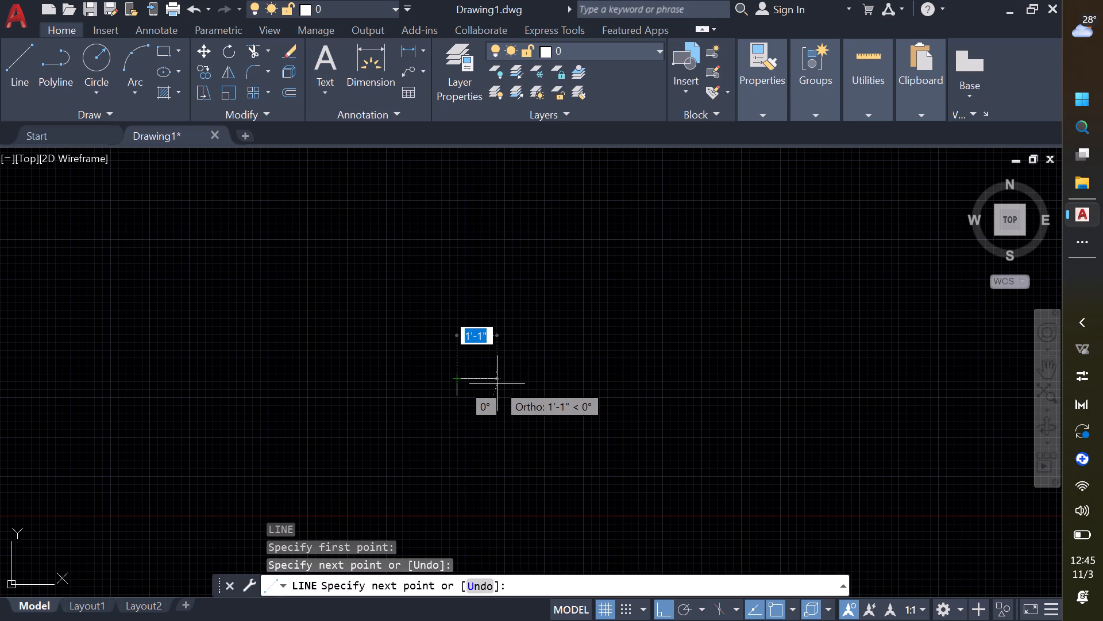
pyautogui.click(488, 384)
pyautogui.press('Escape')
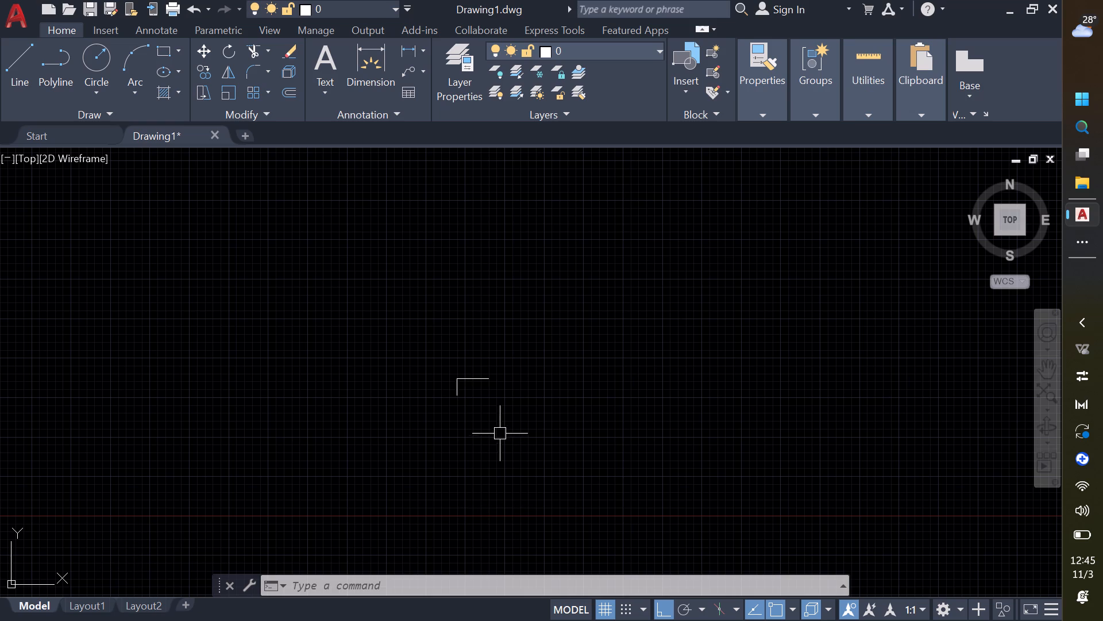
# Copy the riser and tread from the riser's foot to the tread's outer end, with Ortho off.
pyautogui.click(501, 404)
pyautogui.click(407, 358)
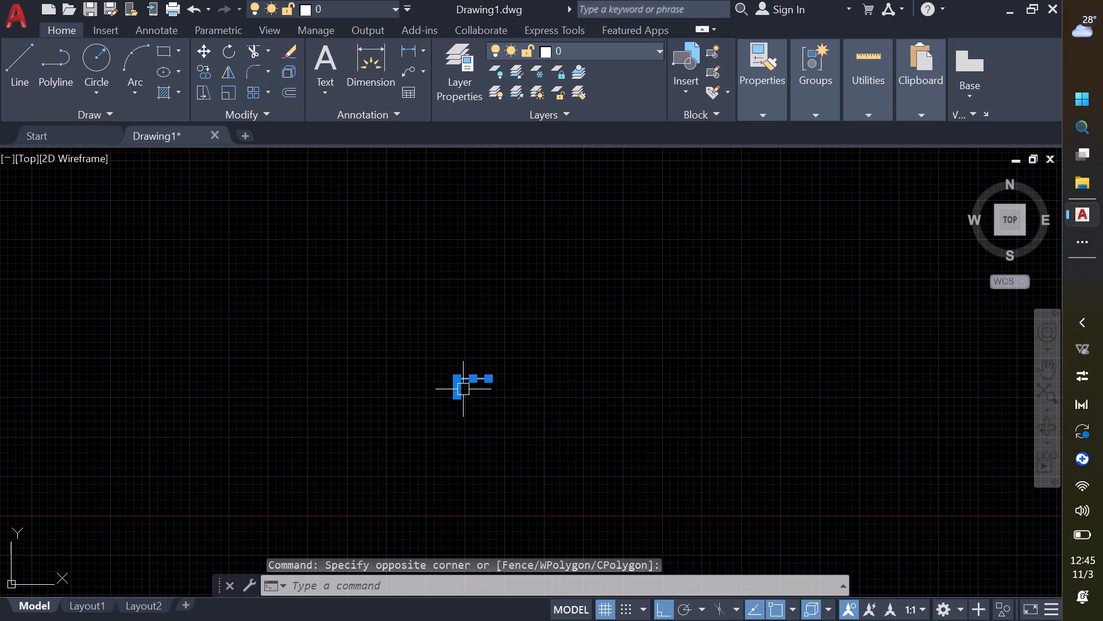
pyautogui.write('co')
pyautogui.press('space')
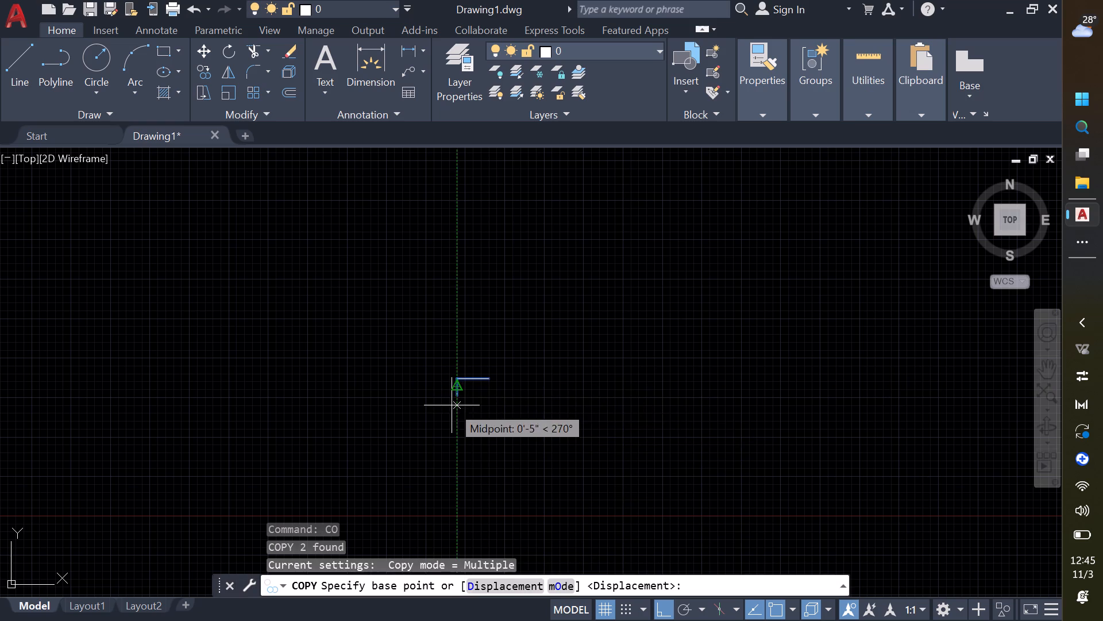
pyautogui.click(456, 394)
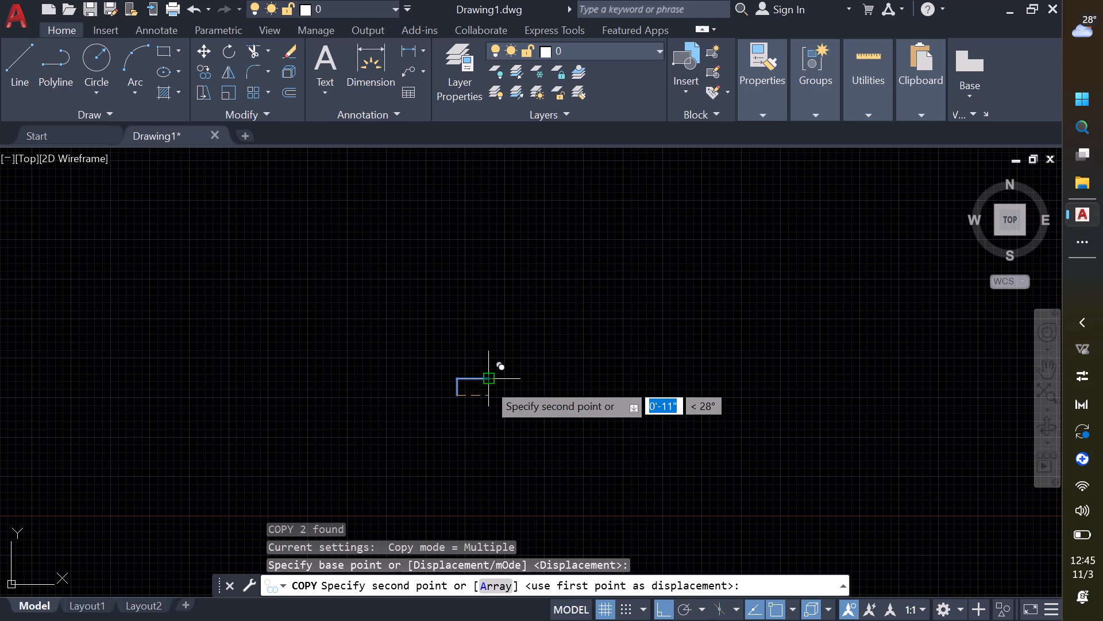
pyautogui.hotkey('shift', 'F8')
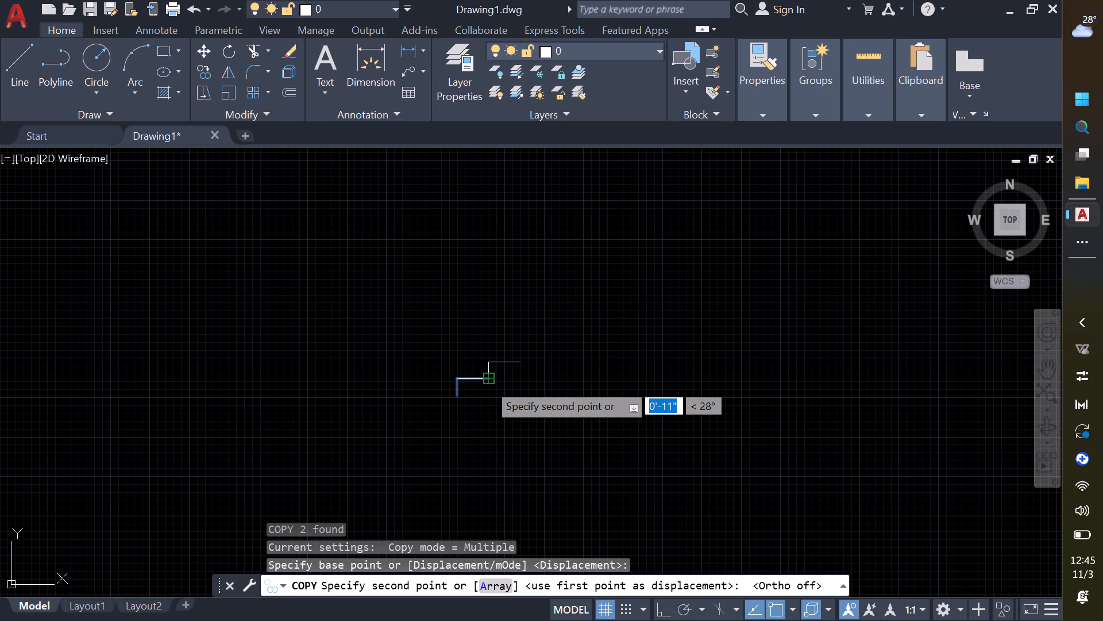
pyautogui.click(488, 383)
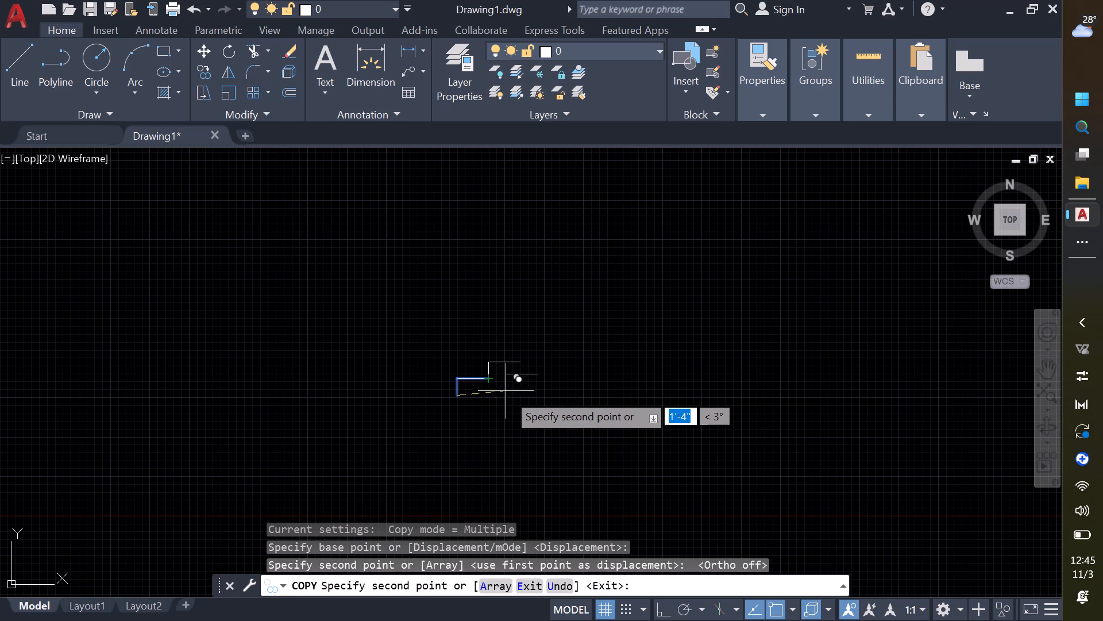
# Array the step as 8 items within the copy, spaced from the riser's foot to the first tread's outer end.
pyautogui.press('a')
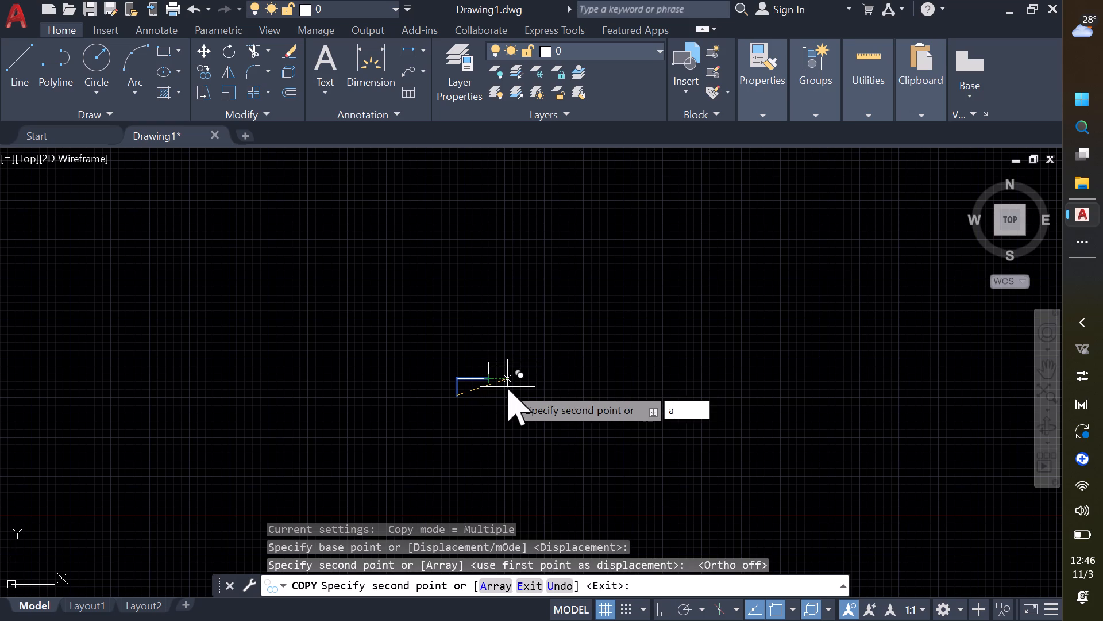
pyautogui.press('space')
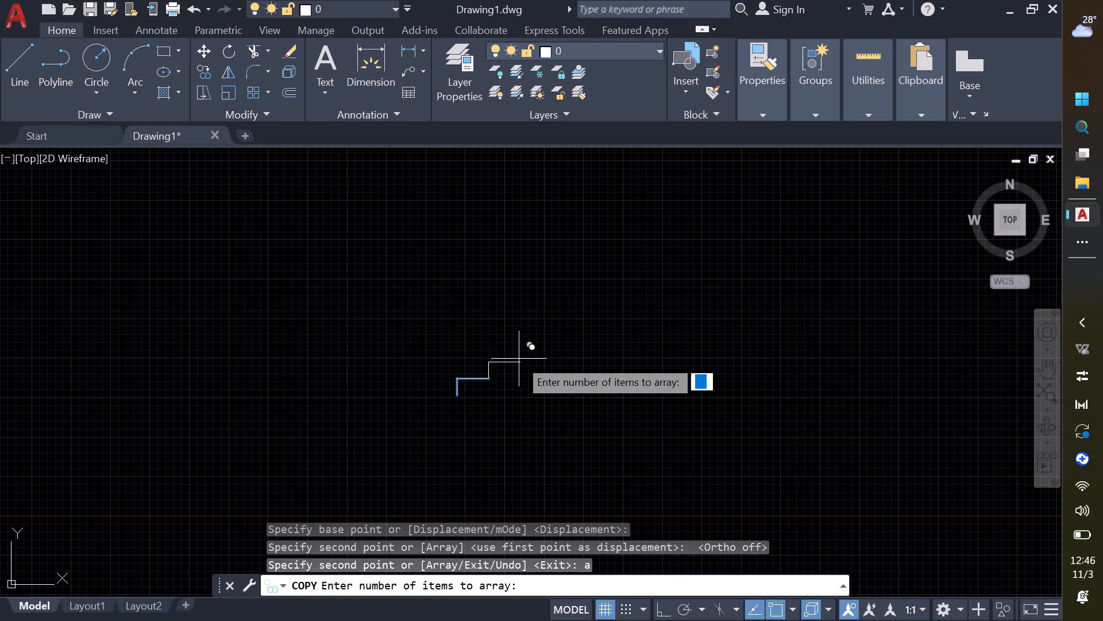
pyautogui.press('8')
pyautogui.press('Return')
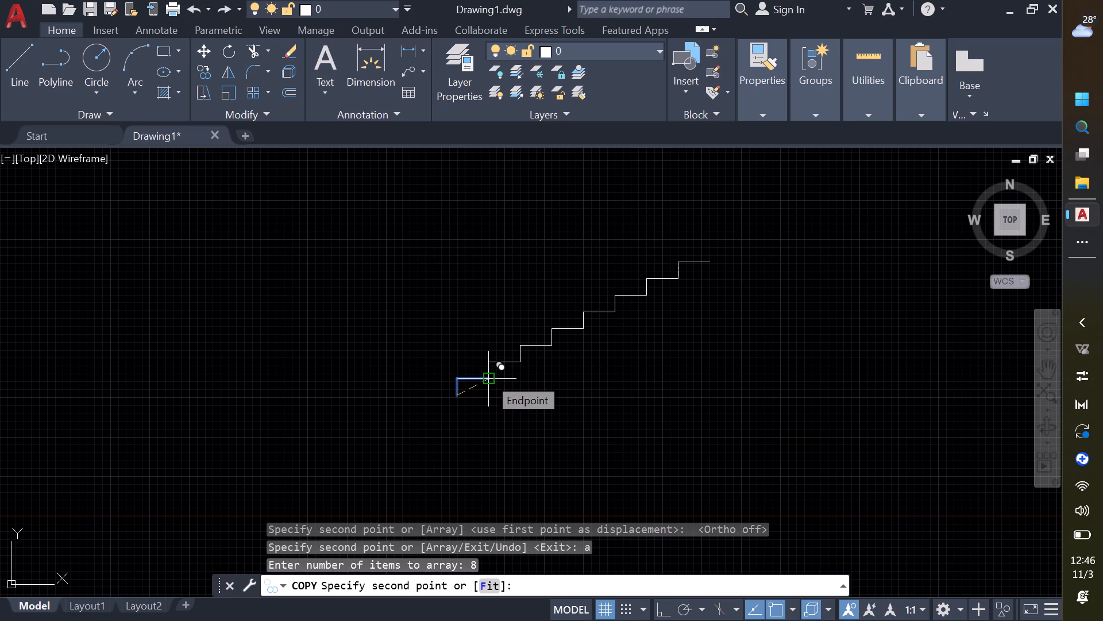
pyautogui.hotkey('ctrl', 'z')
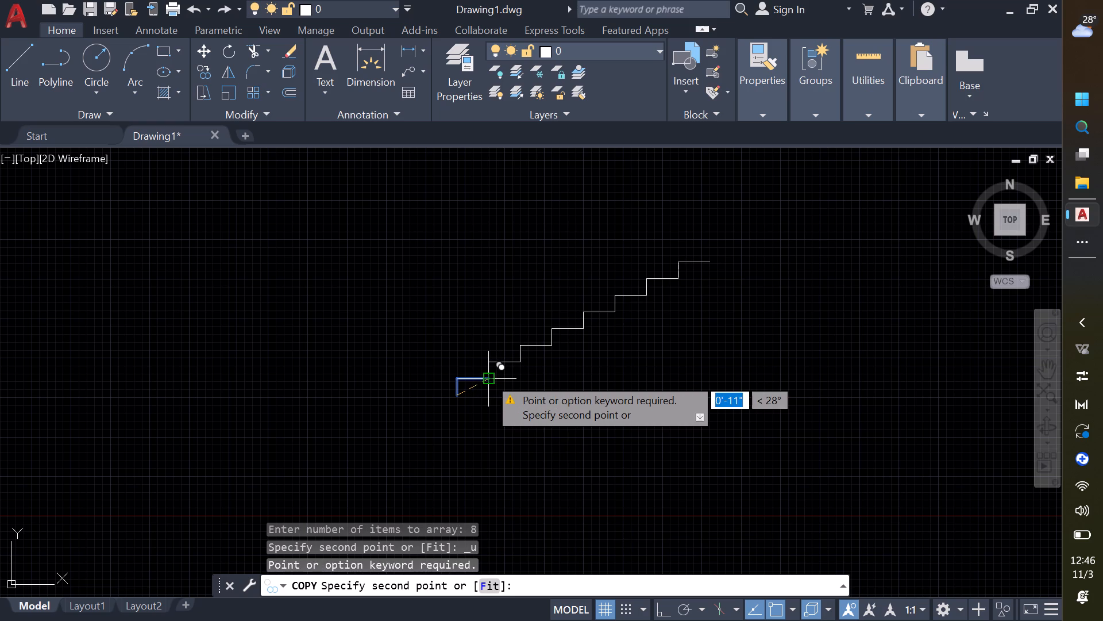
pyautogui.click(488, 377)
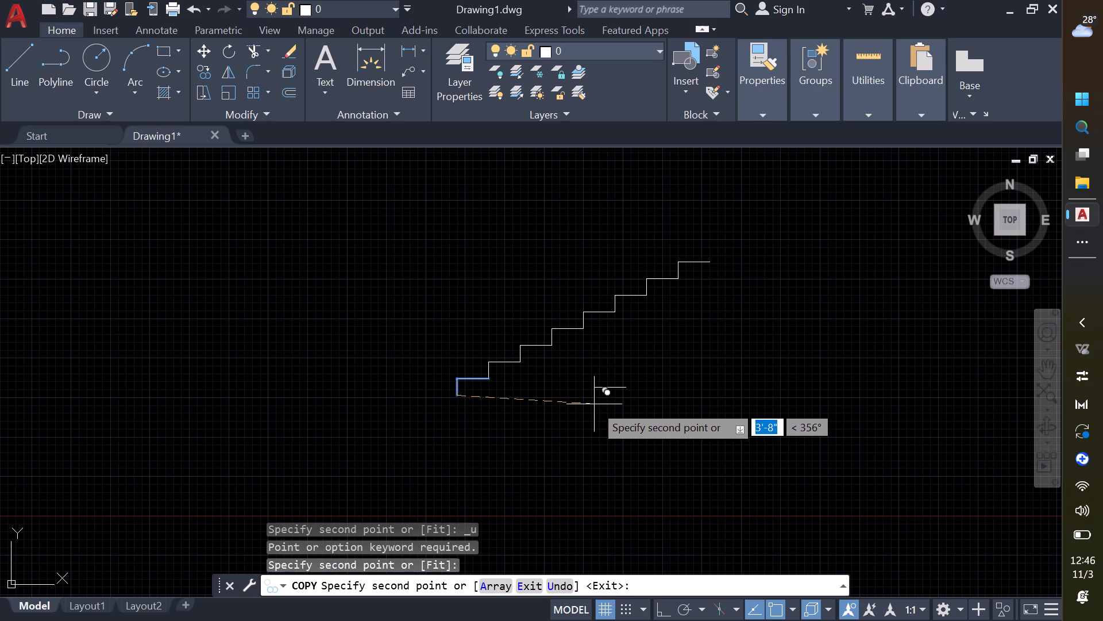
pyautogui.press('Escape')
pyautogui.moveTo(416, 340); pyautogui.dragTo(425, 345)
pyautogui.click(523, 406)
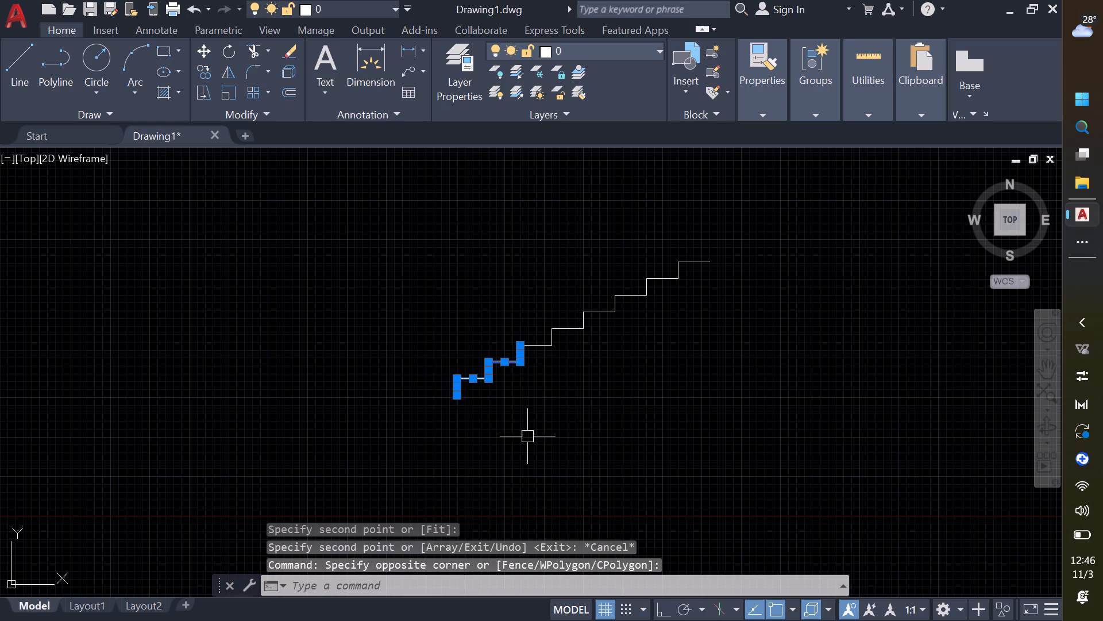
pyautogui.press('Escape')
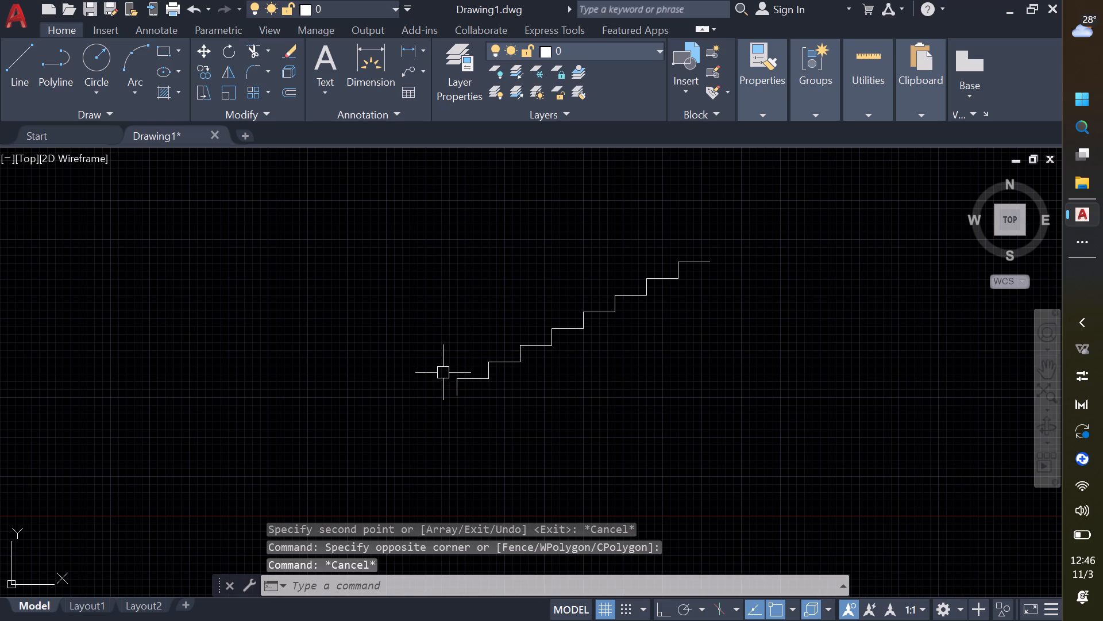
# Copy the two lowest steps downward so the end of their upper tread meets the foot of the flight.
pyautogui.moveTo(444, 370); pyautogui.dragTo(455, 367)
pyautogui.click(496, 412)
pyautogui.click(475, 352)
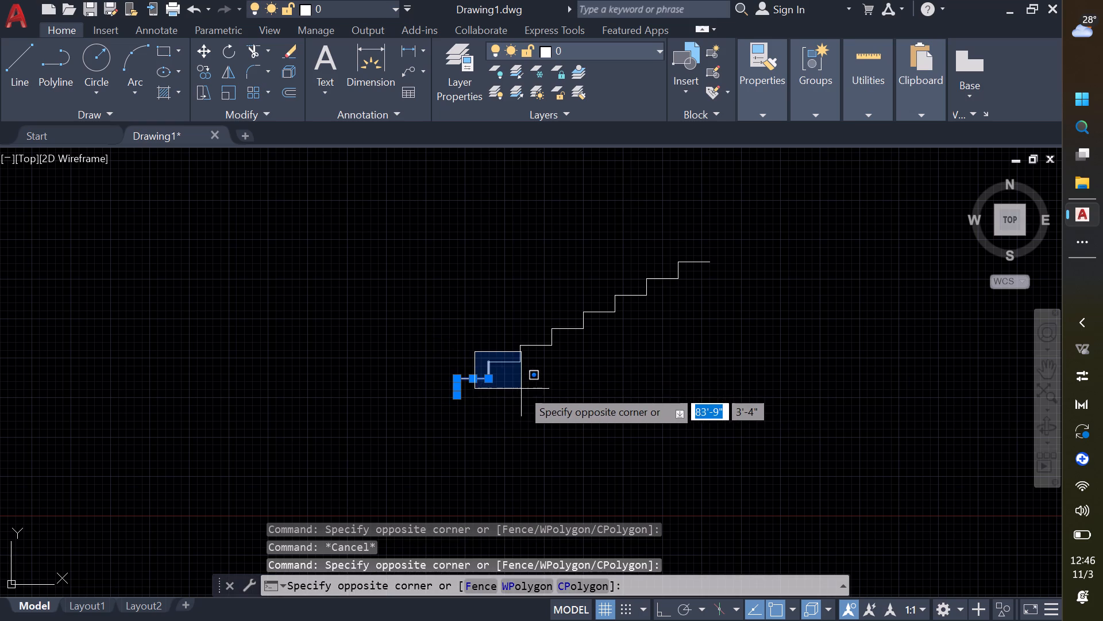
pyautogui.click(521, 389)
pyautogui.press('c')
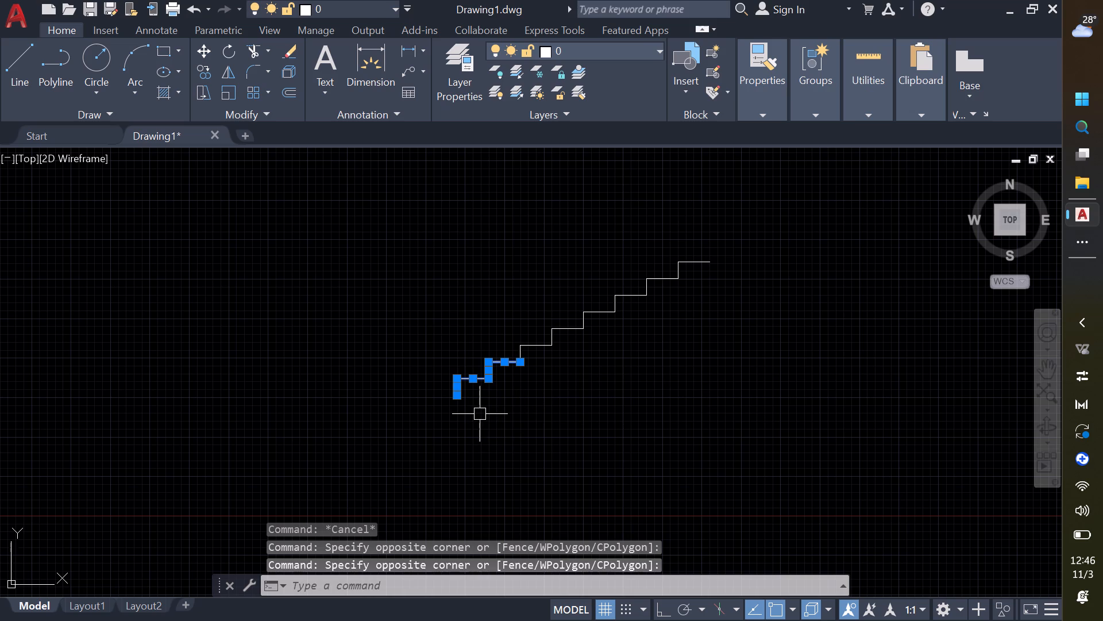
pyautogui.write('o')
pyautogui.press('space')
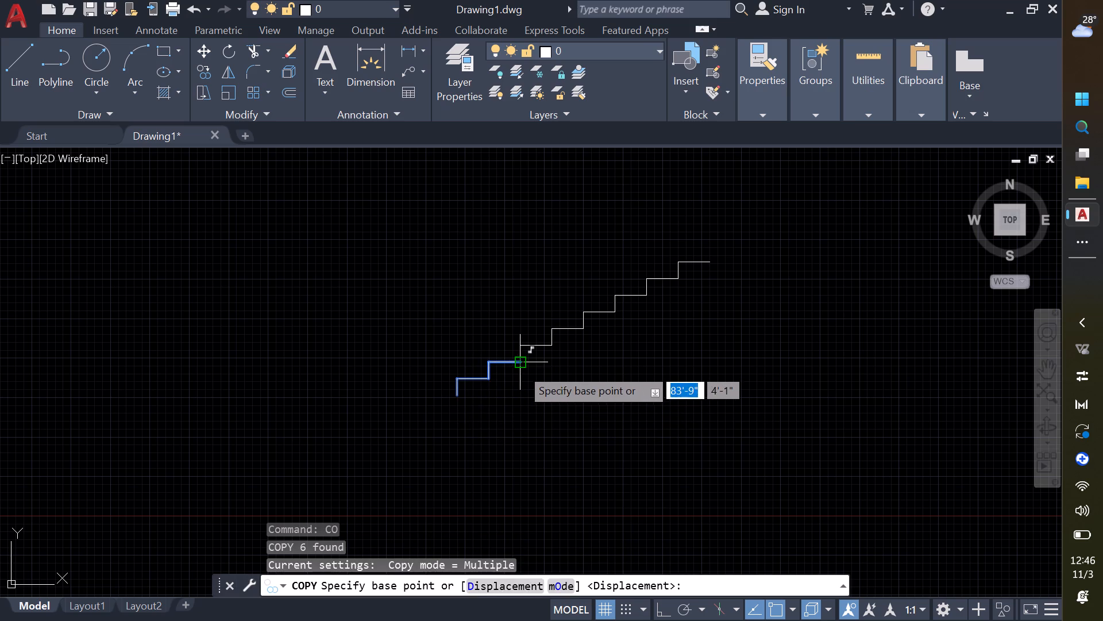
pyautogui.click(520, 367)
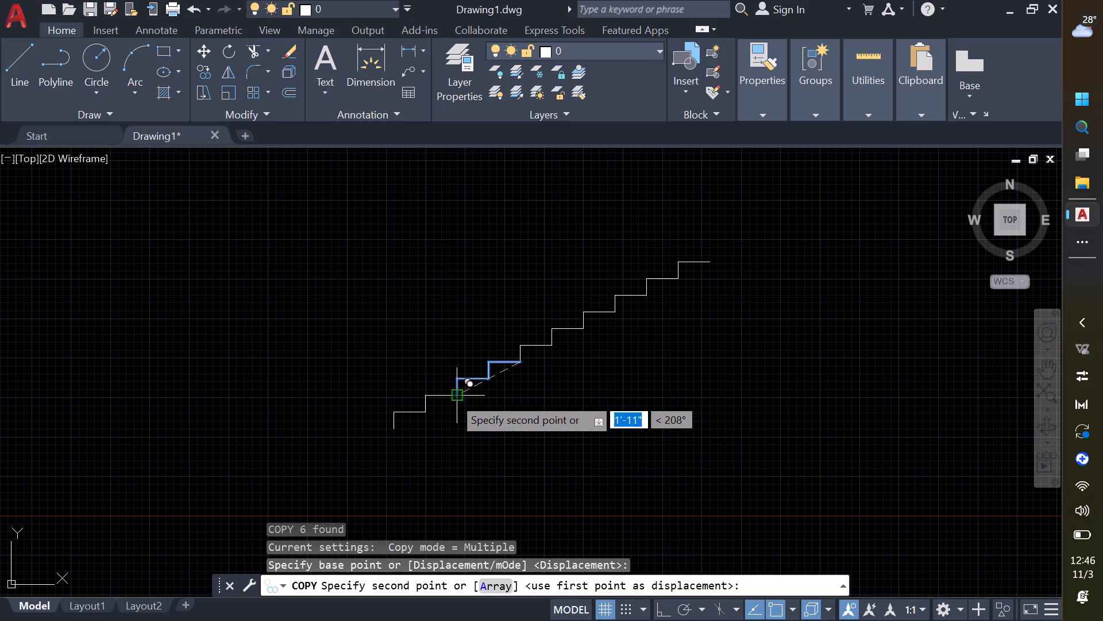
pyautogui.click(454, 396)
pyautogui.press('Escape')
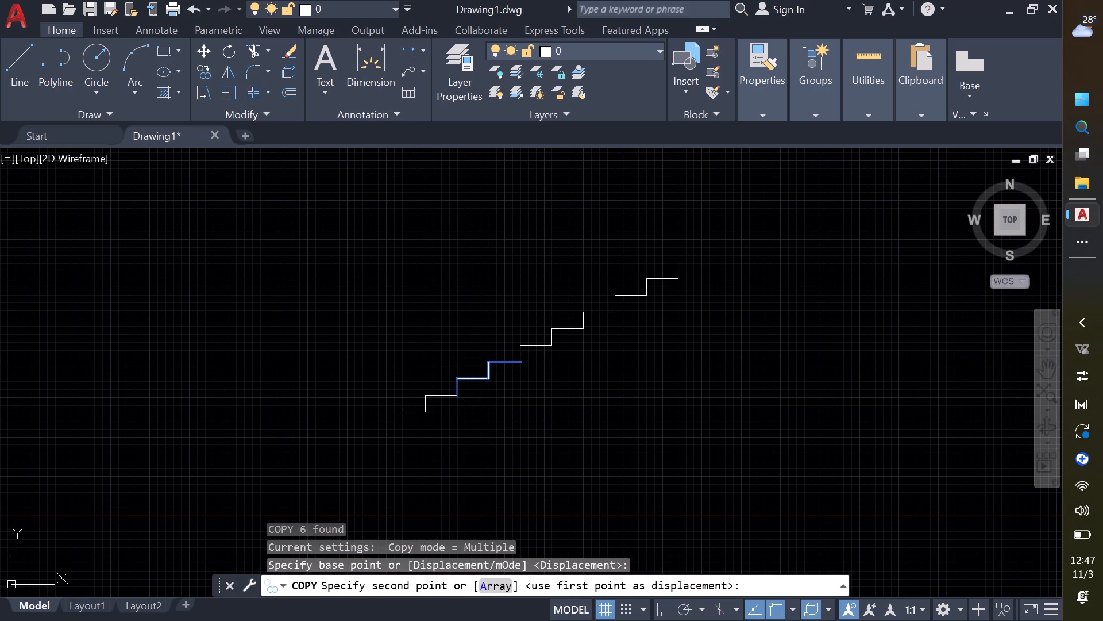
pyautogui.press('Escape')
pyautogui.press('Escape')
pyautogui.press('Escape')
pyautogui.press('Escape')
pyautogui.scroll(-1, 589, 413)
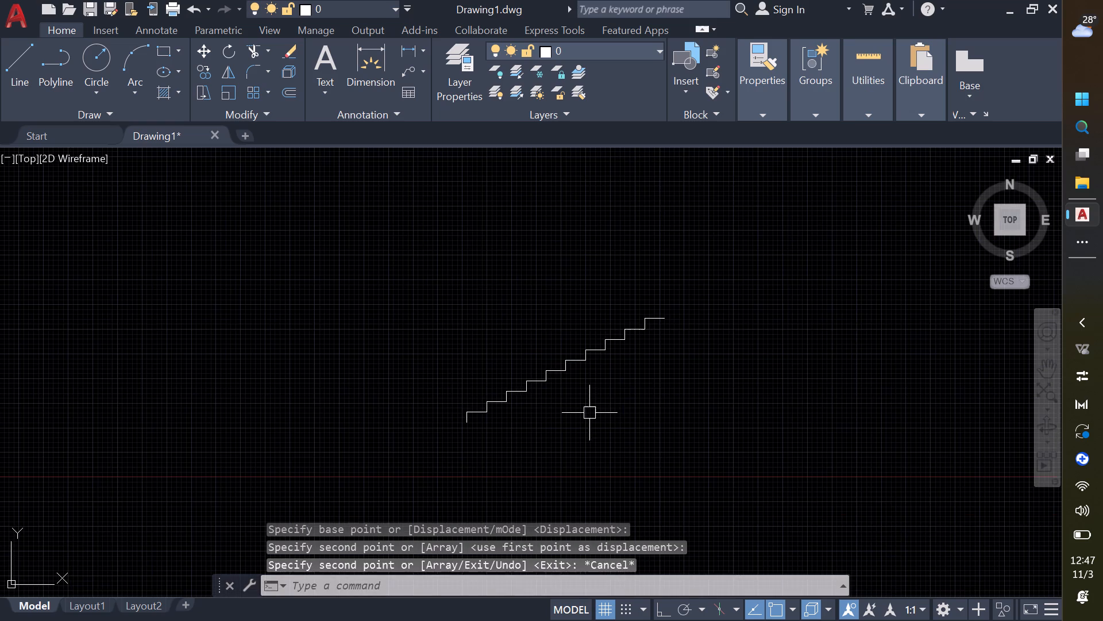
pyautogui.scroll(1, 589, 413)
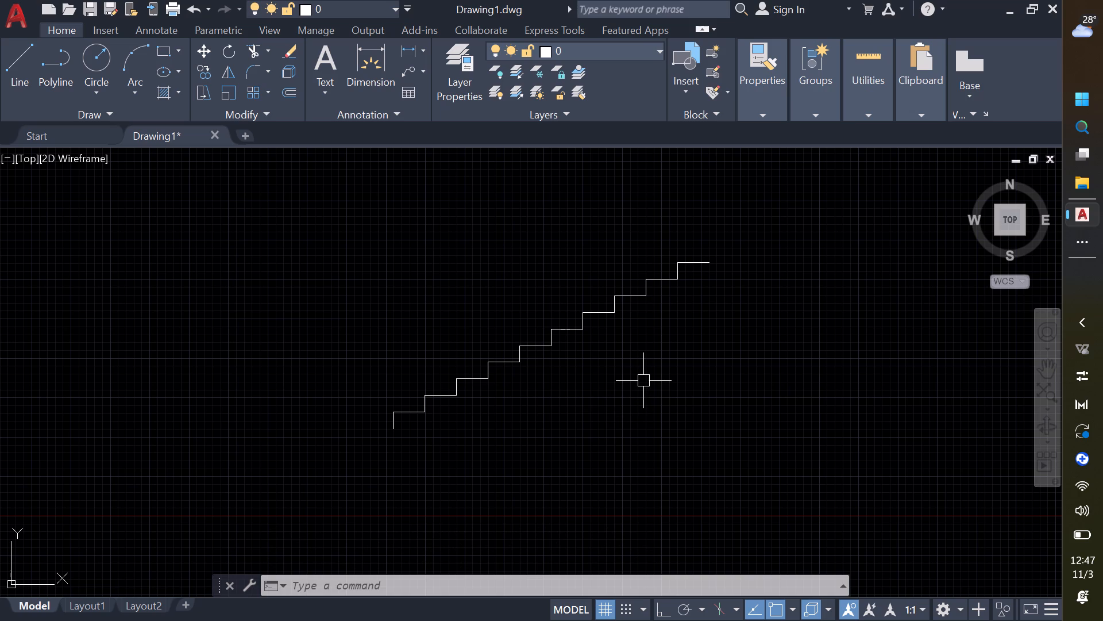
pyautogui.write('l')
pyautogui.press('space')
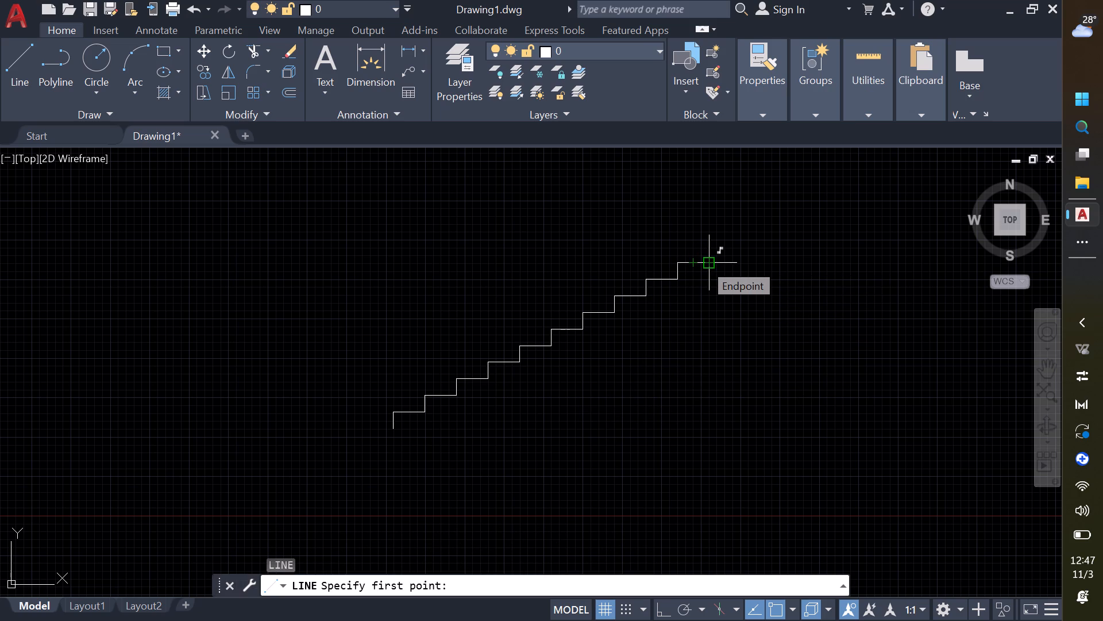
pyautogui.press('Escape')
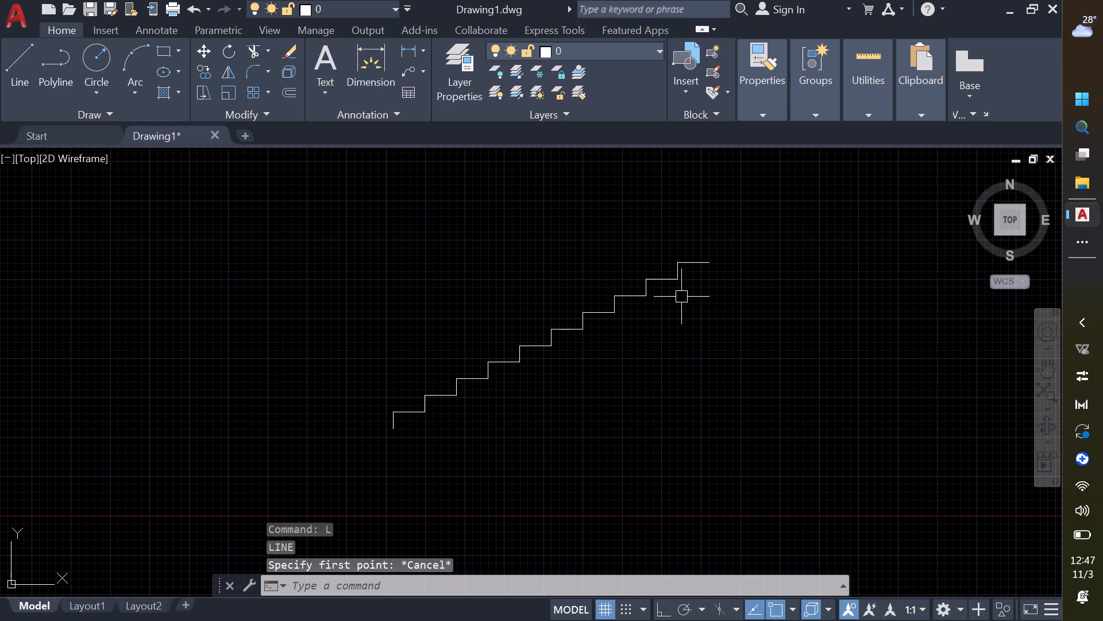
# Draw a sloped line from the top tread's outer end down to the foot of the lowest riser.
pyautogui.write('l')
pyautogui.press('space')
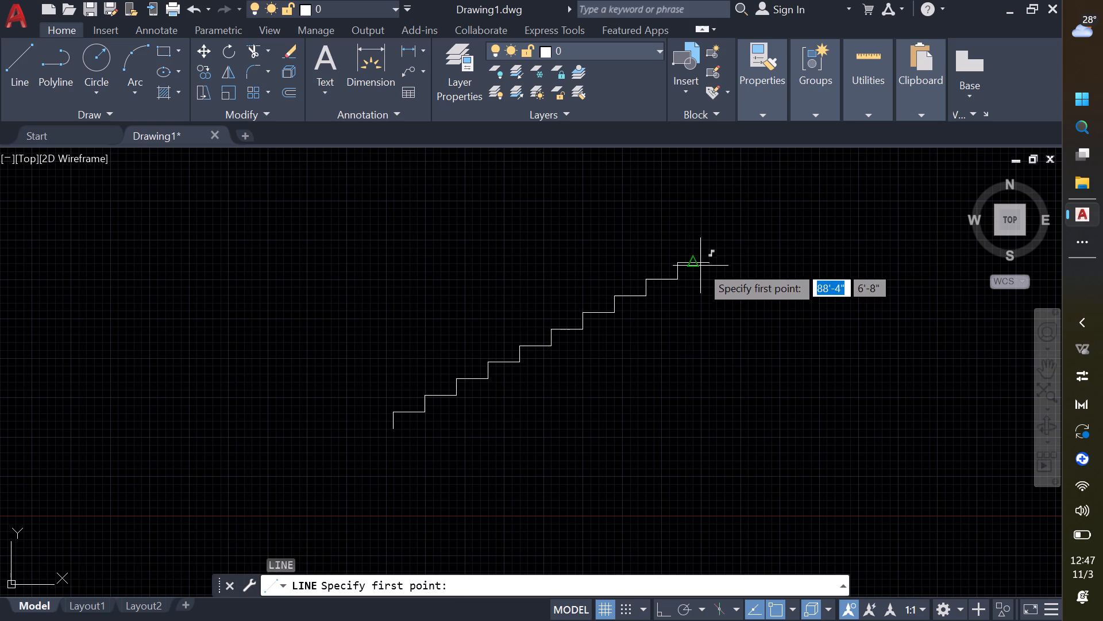
pyautogui.click(709, 264)
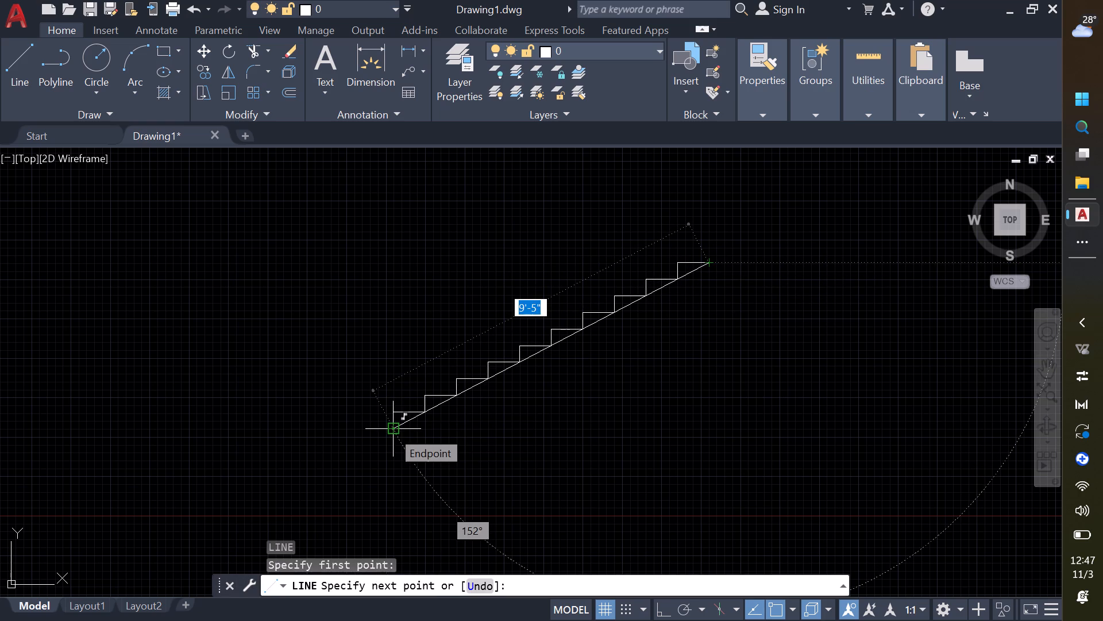
pyautogui.click(391, 430)
pyautogui.press('Escape')
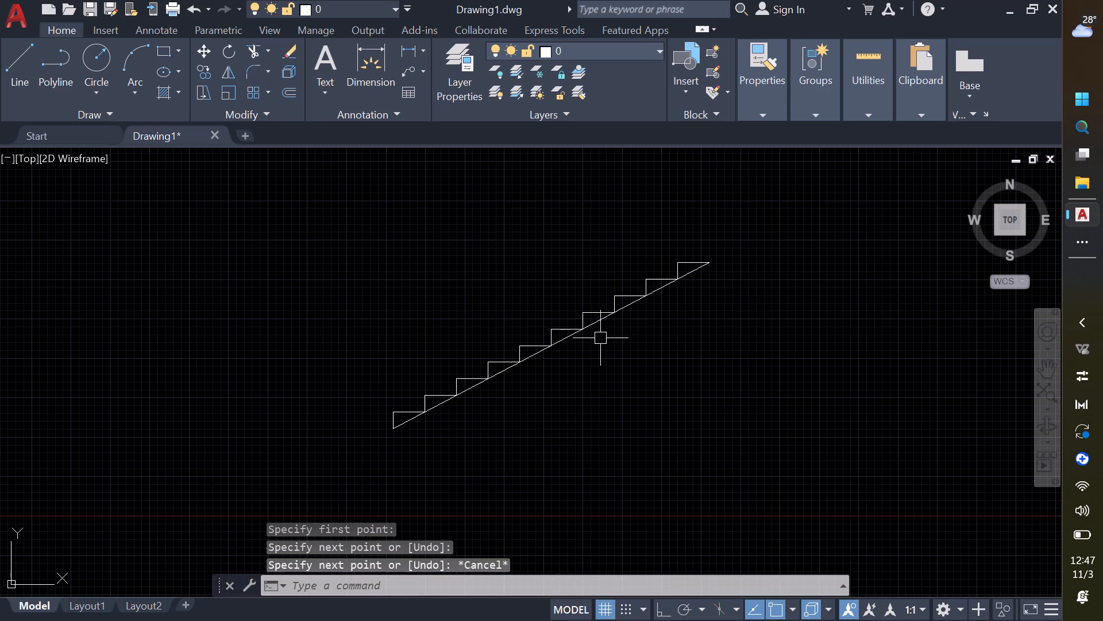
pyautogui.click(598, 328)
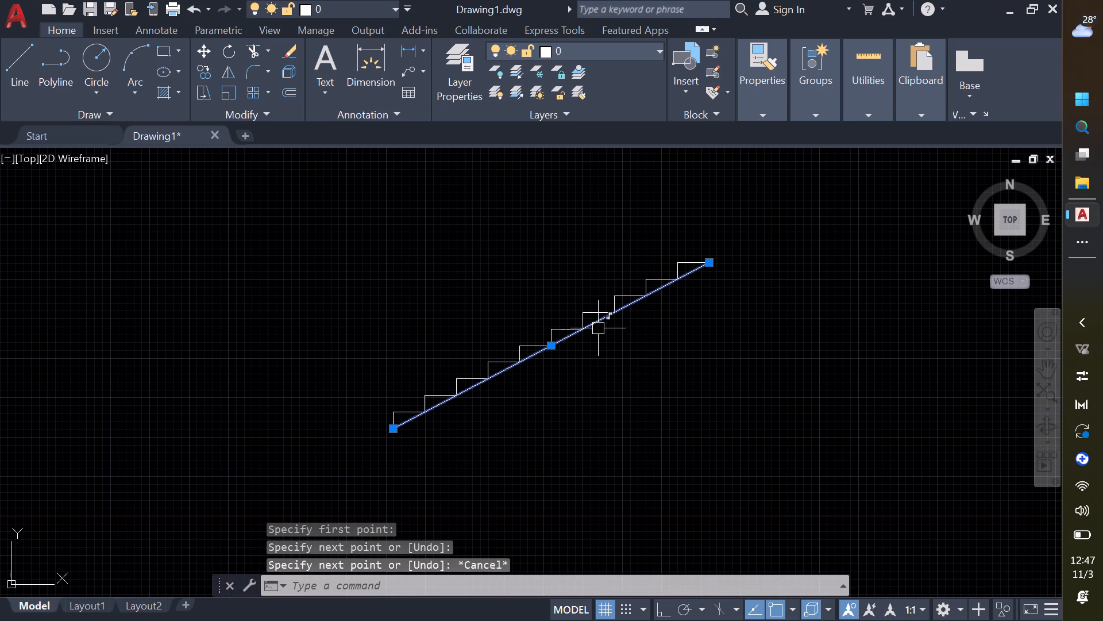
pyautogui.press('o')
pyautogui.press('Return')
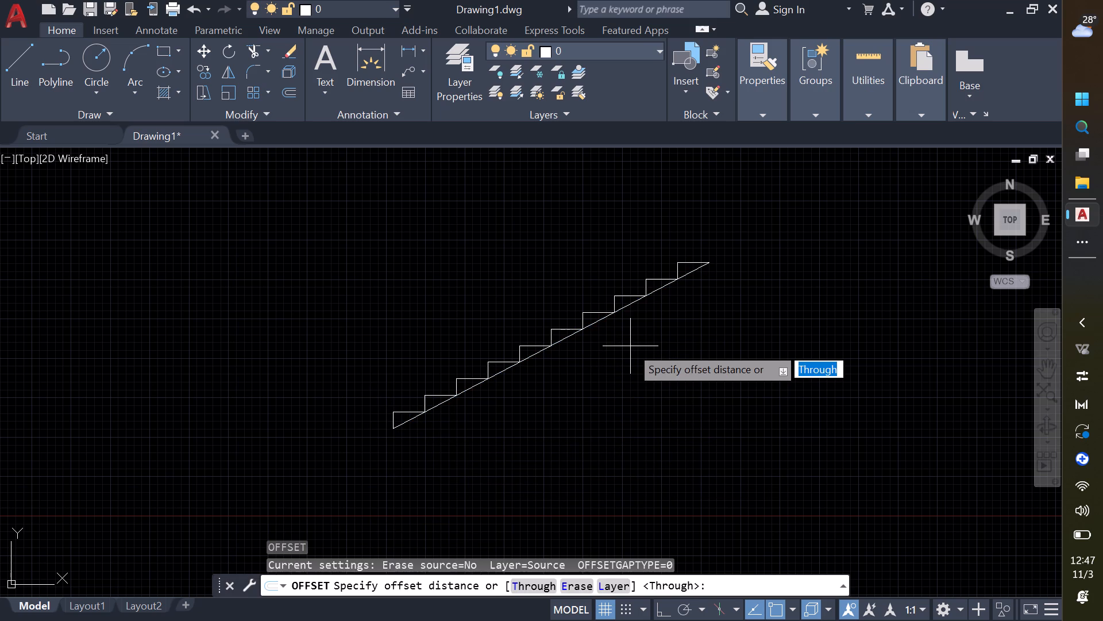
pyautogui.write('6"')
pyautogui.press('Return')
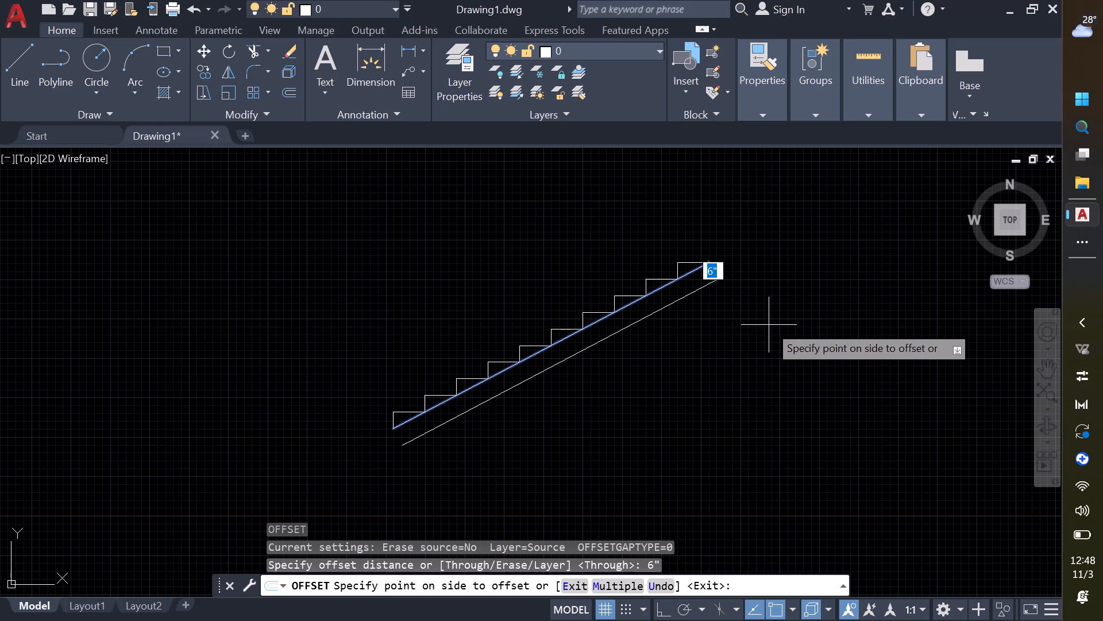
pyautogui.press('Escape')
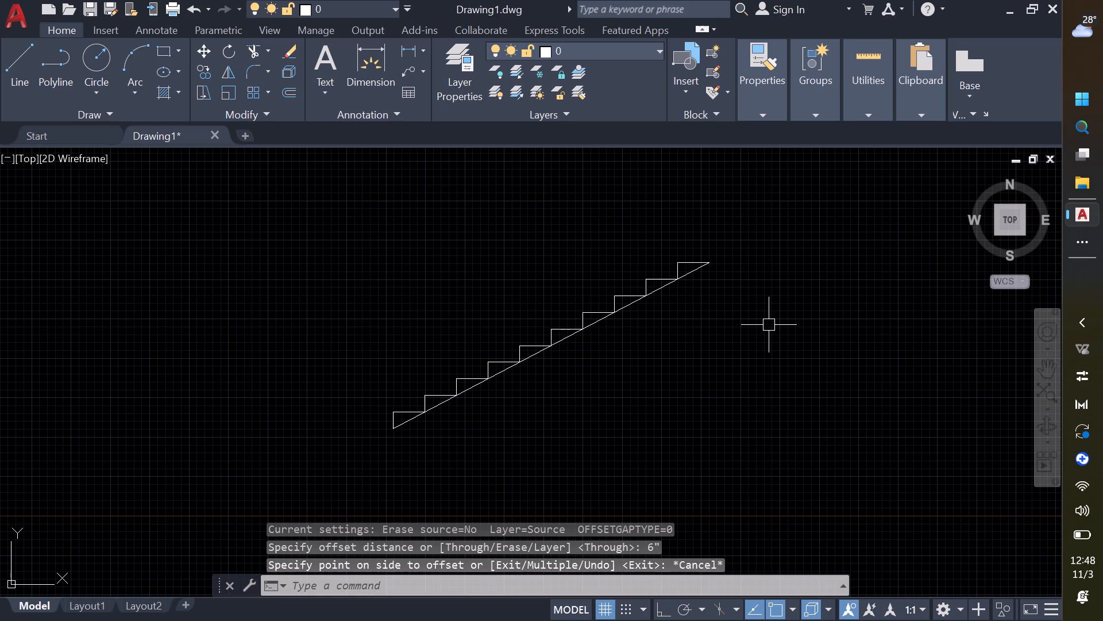
# Offset the sloped line beneath the steps by 3" to its lower side.
pyautogui.click(612, 320)
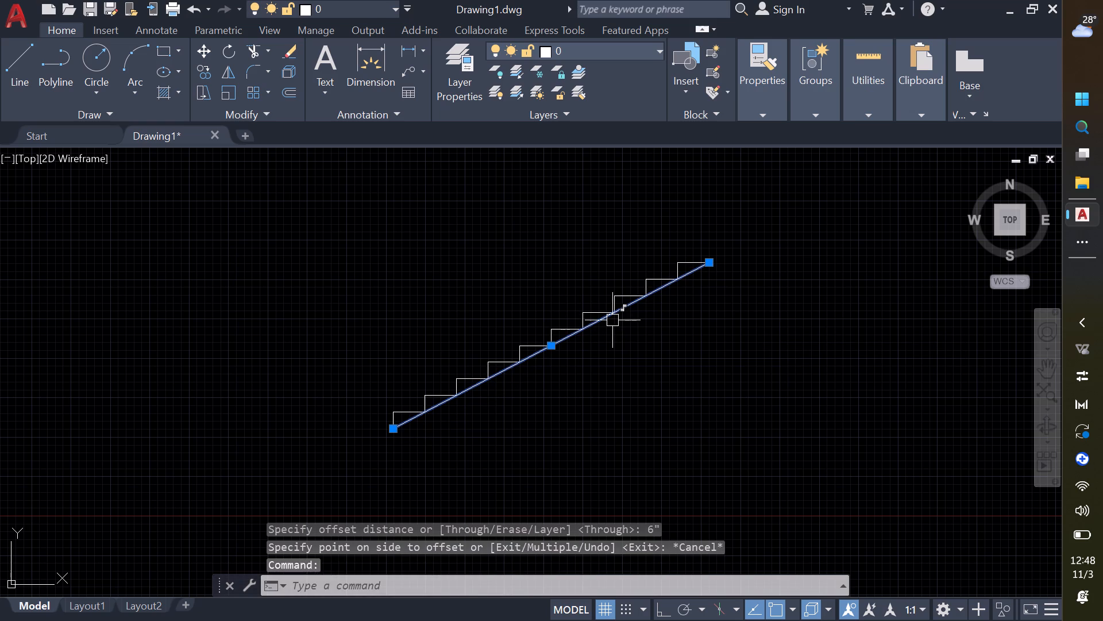
pyautogui.write('o')
pyautogui.press('space')
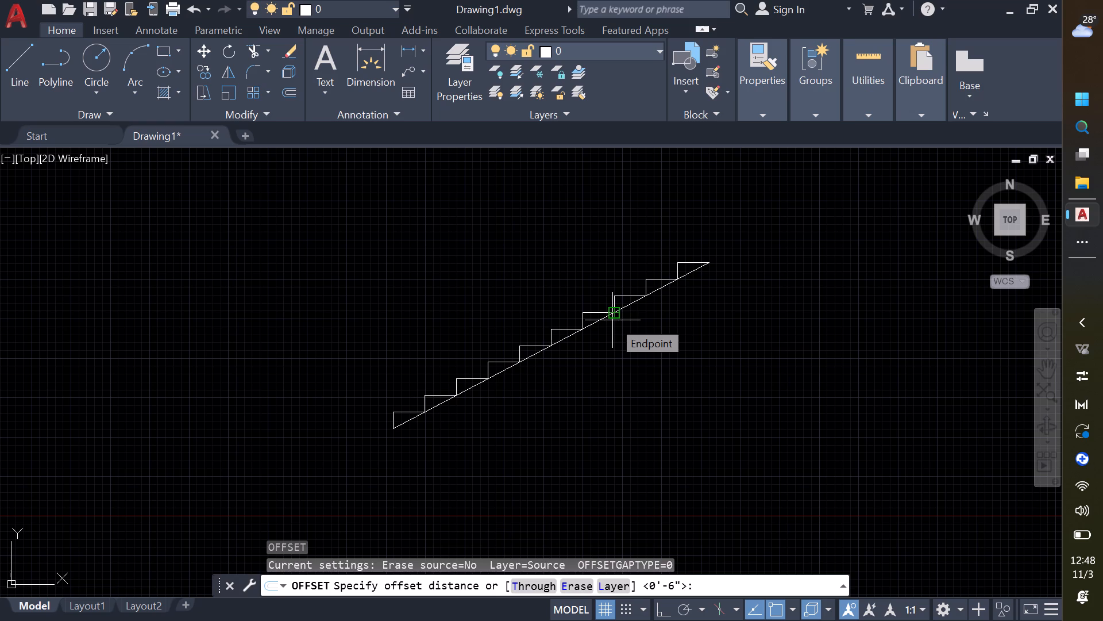
pyautogui.write('3"')
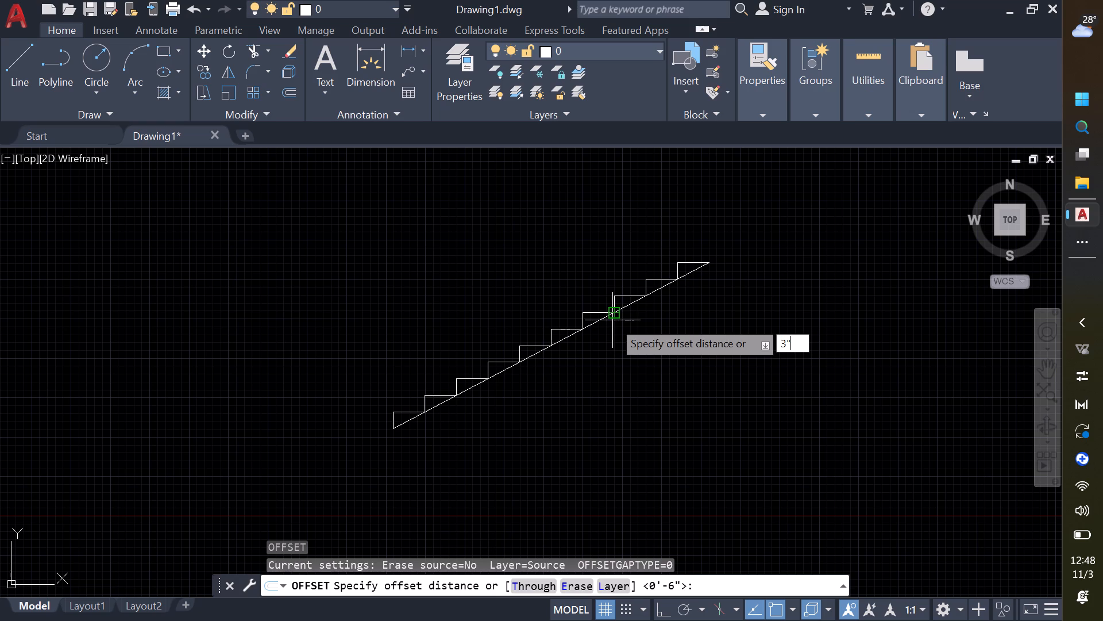
pyautogui.press('Return')
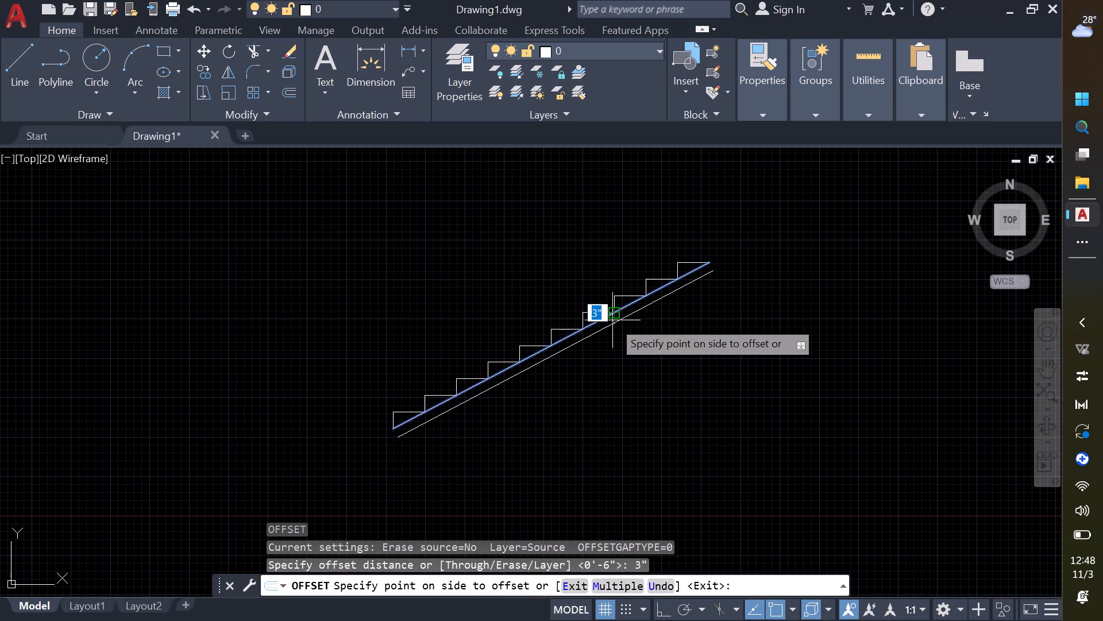
pyautogui.click(612, 320)
pyautogui.press('Escape')
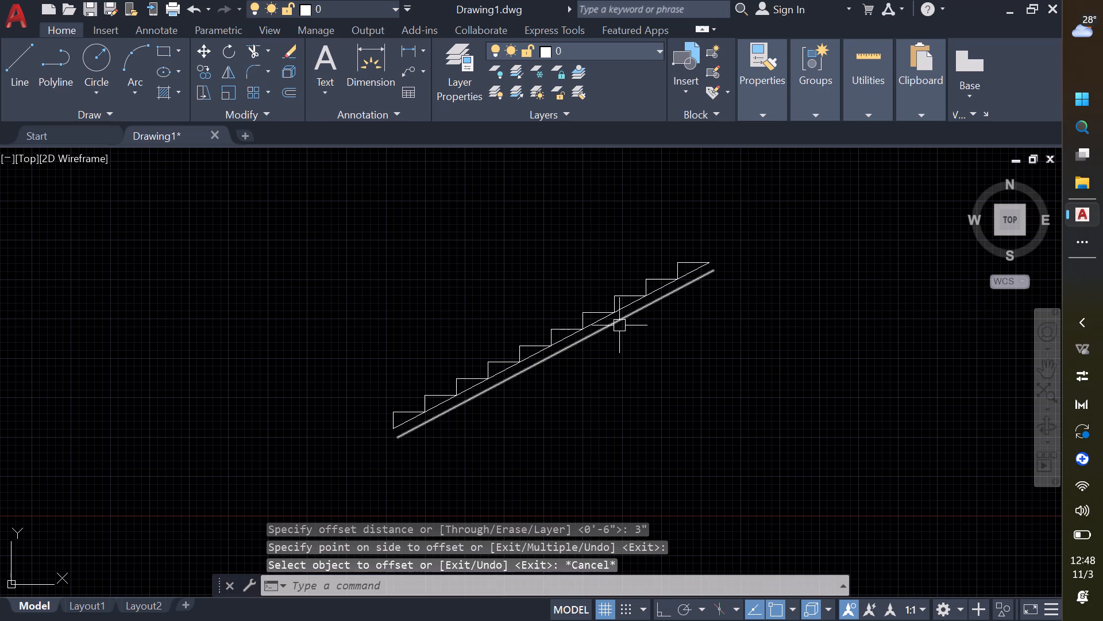
# Erase the original sloped line touching the step corners, keeping its offset.
pyautogui.click(600, 321)
pyautogui.press('e')
pyautogui.press('space')
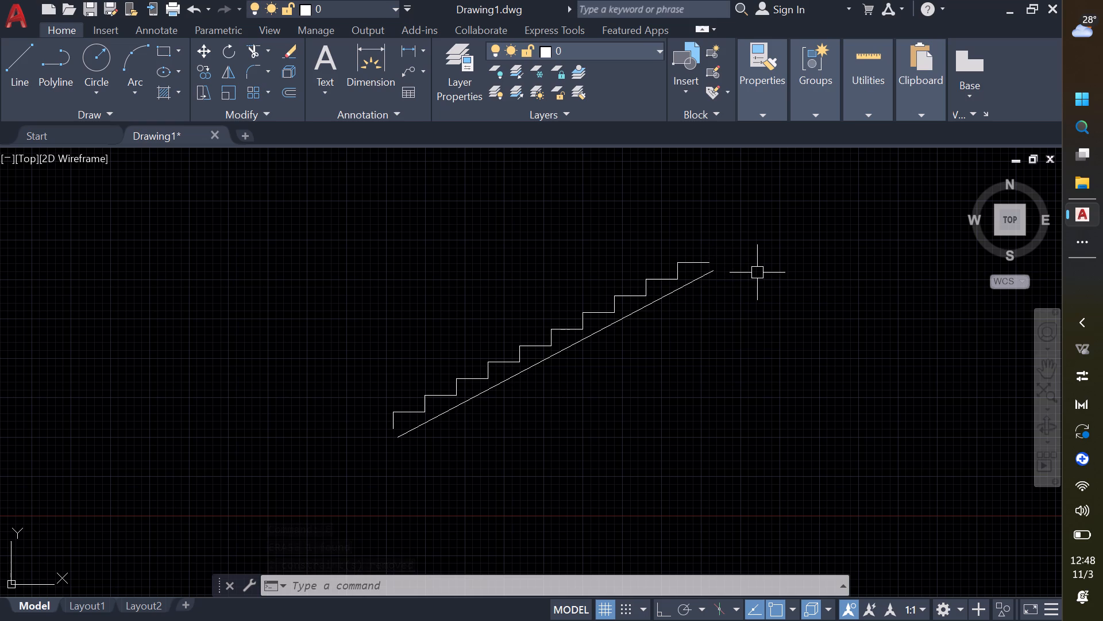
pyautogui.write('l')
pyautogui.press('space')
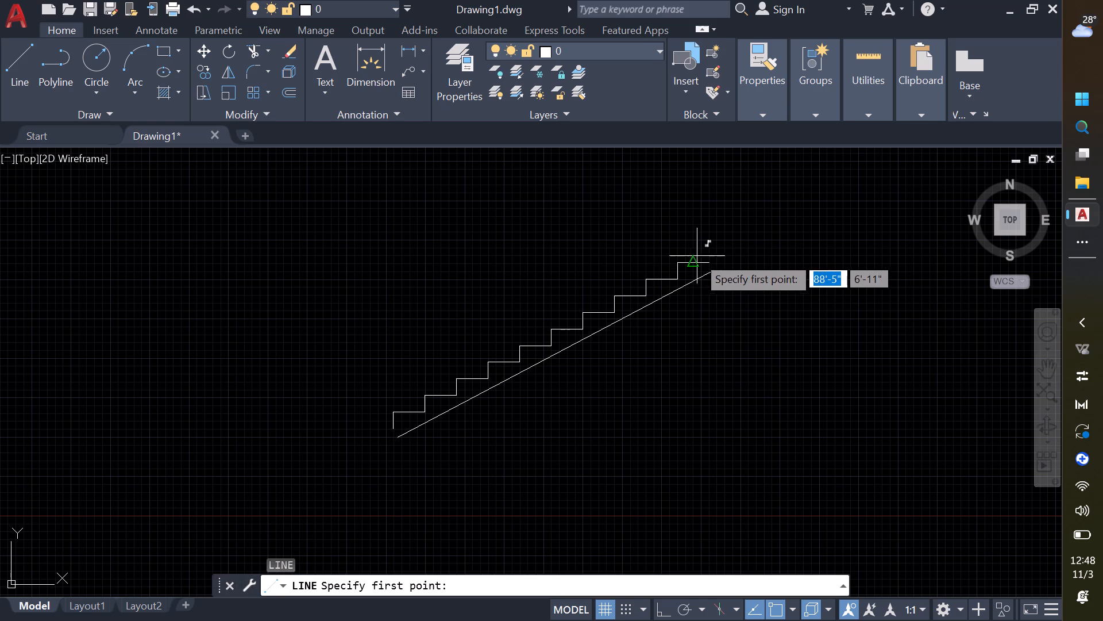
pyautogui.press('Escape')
# Copy the vertical wall piece at the bay's outer end by its lower-left corner to the stair's foot, placing it freely with Ortho off.
pyautogui.scroll(-3, 429, 290)
pyautogui.moveTo(362, 309); pyautogui.dragTo(458, 311, button='middle')
pyautogui.scroll(1, 435, 311)
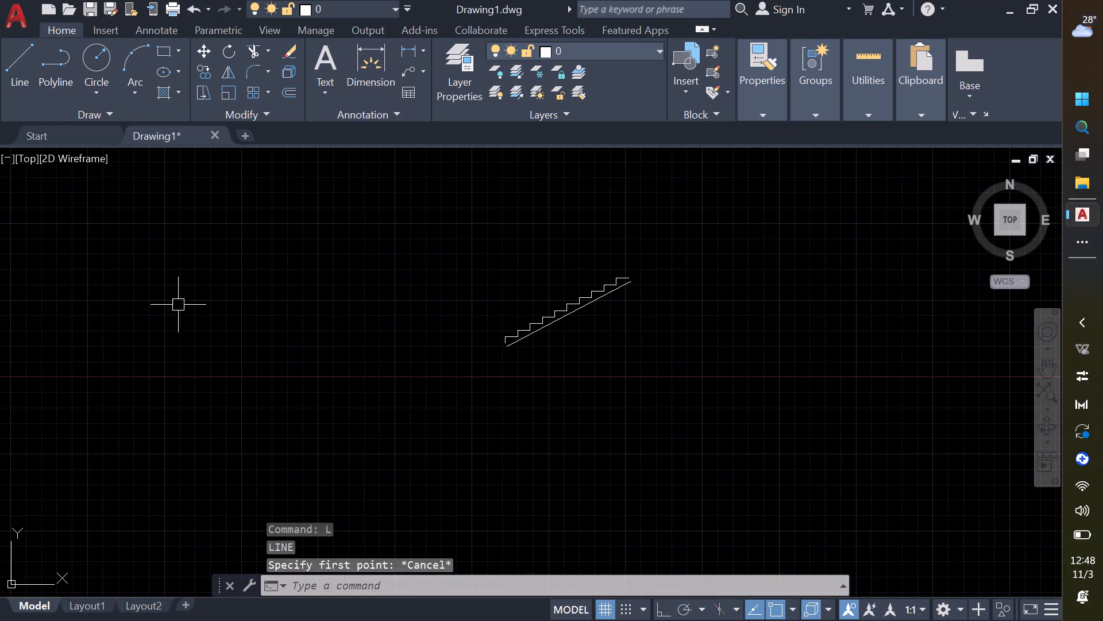
pyautogui.moveTo(185, 291); pyautogui.dragTo(589, 354, button='middle')
pyautogui.moveTo(340, 235); pyautogui.dragTo(356, 251)
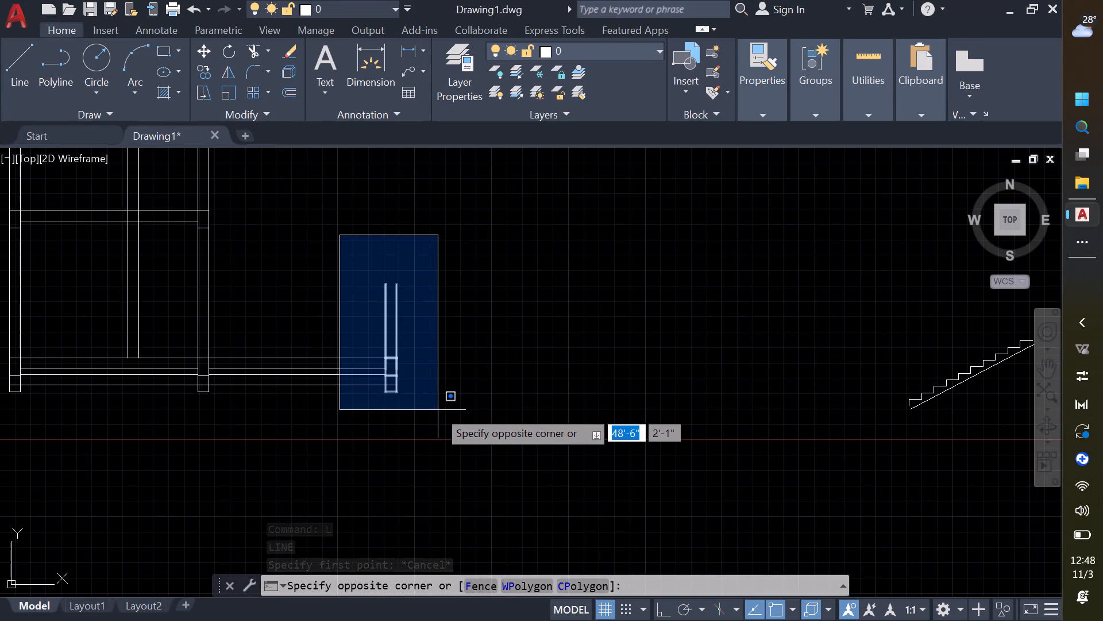
pyautogui.click(438, 410)
pyautogui.press('c')
pyautogui.write('o')
pyautogui.press('space')
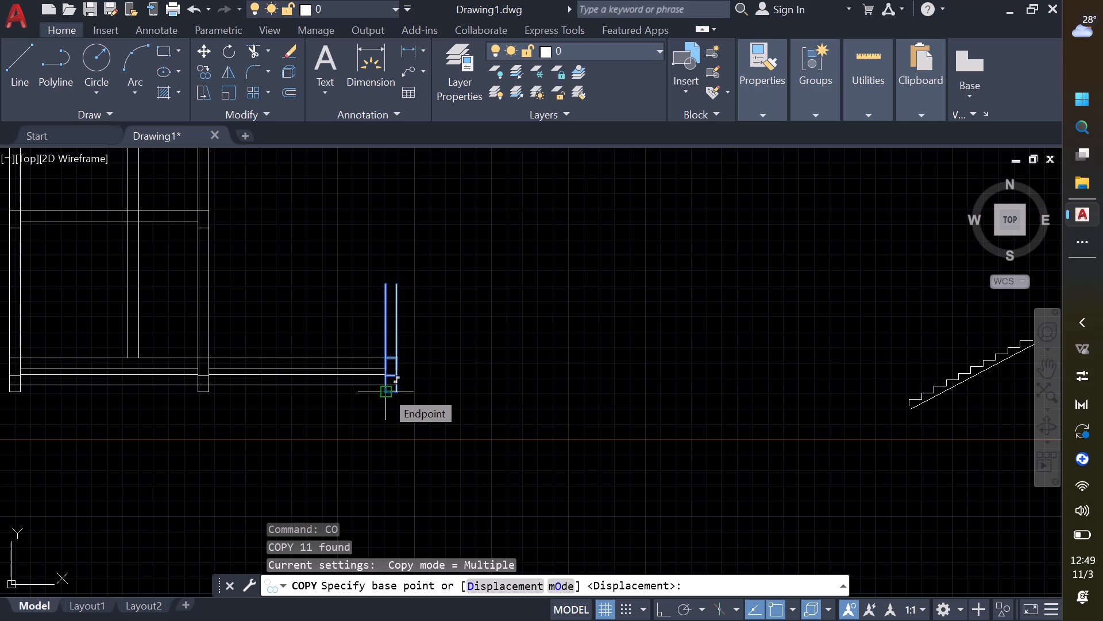
pyautogui.hotkey('shift', 'F8')
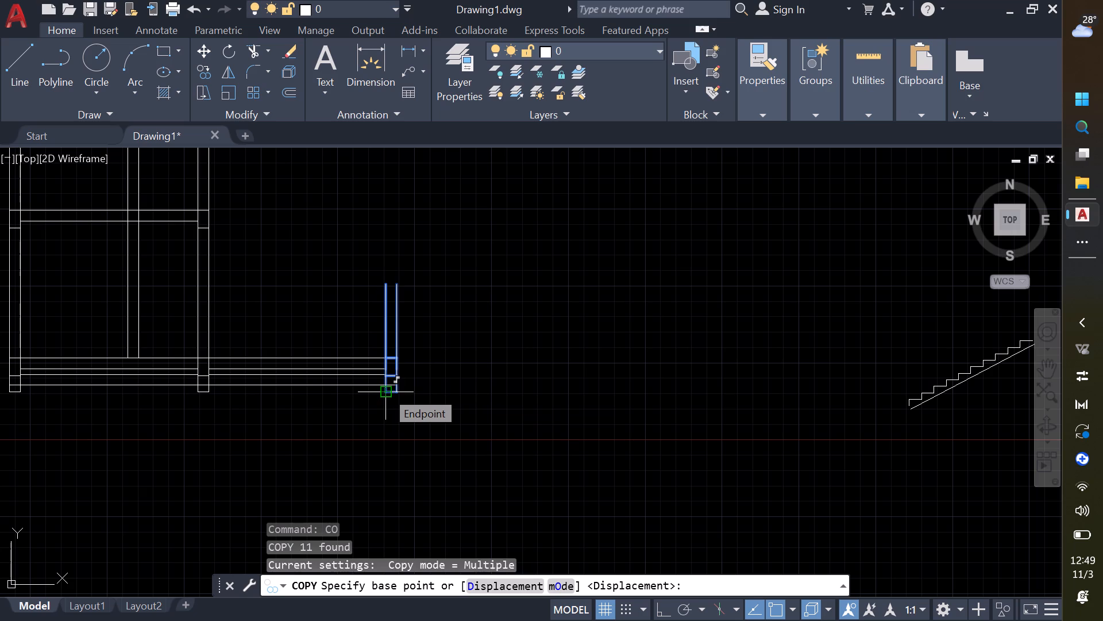
pyautogui.click(385, 390)
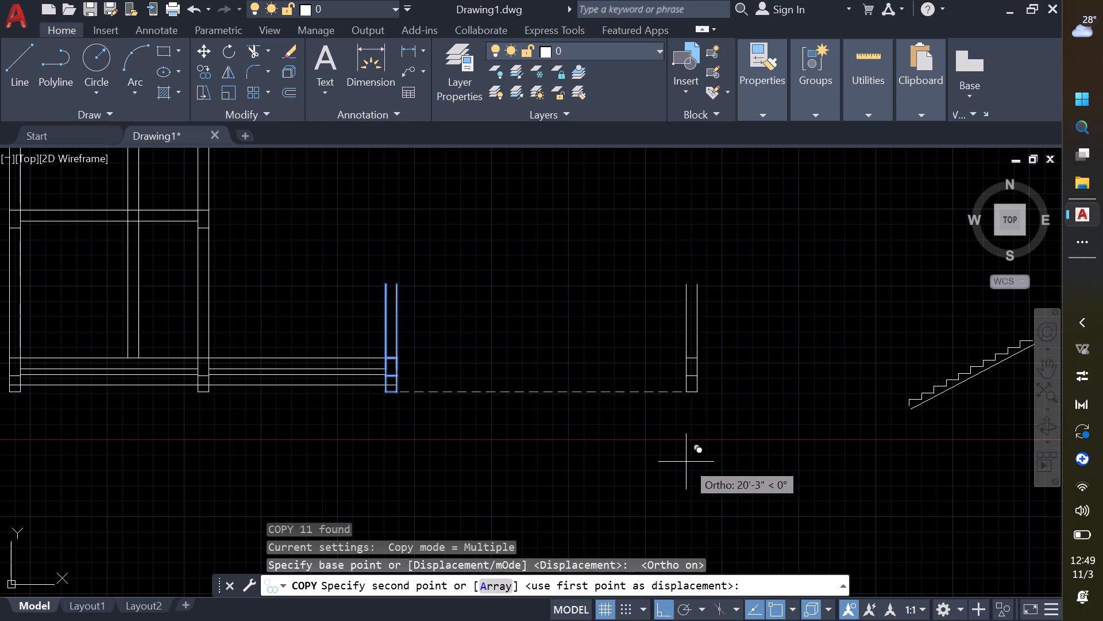
pyautogui.scroll(1, 714, 438)
pyautogui.moveTo(714, 438); pyautogui.dragTo(431, 474, button='middle')
pyautogui.scroll(-3, 418, 474)
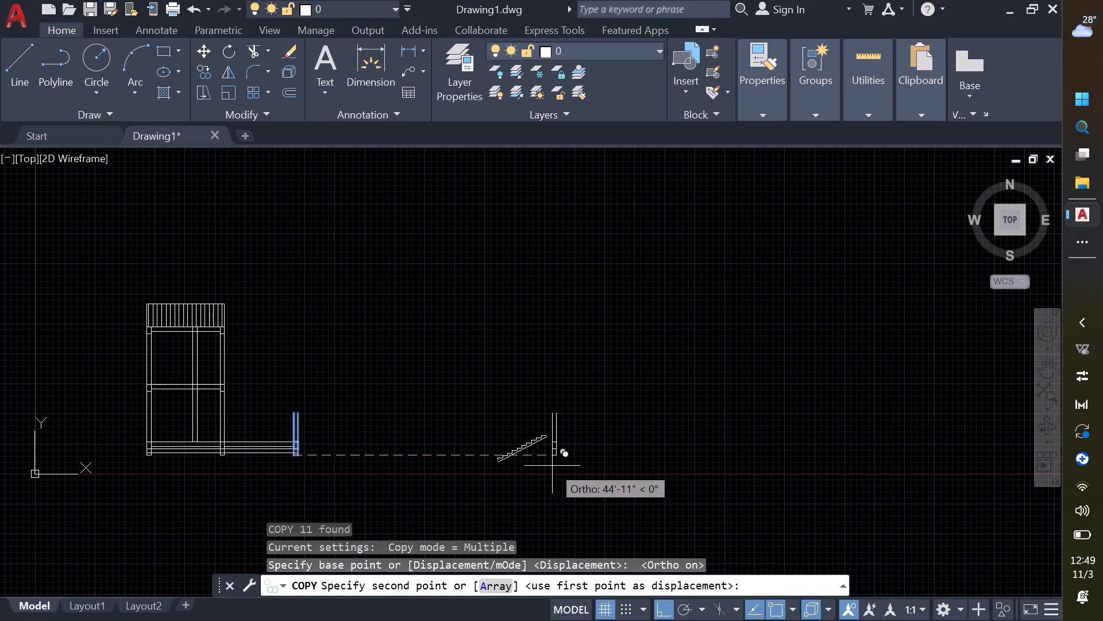
pyautogui.hotkey('shift', 'F8')
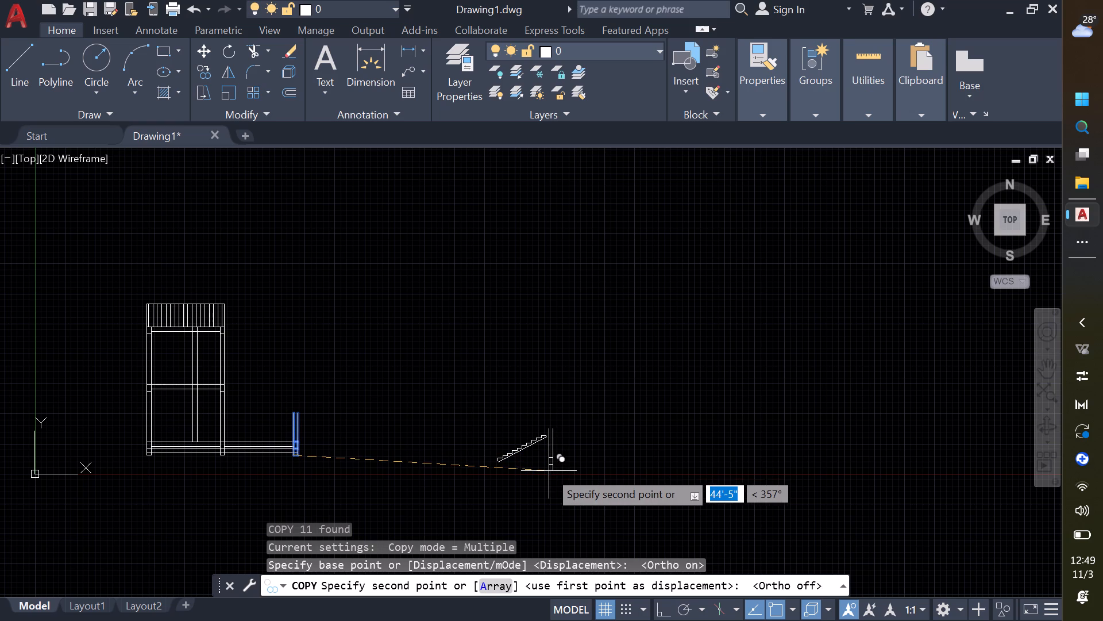
pyautogui.scroll(3, 541, 471)
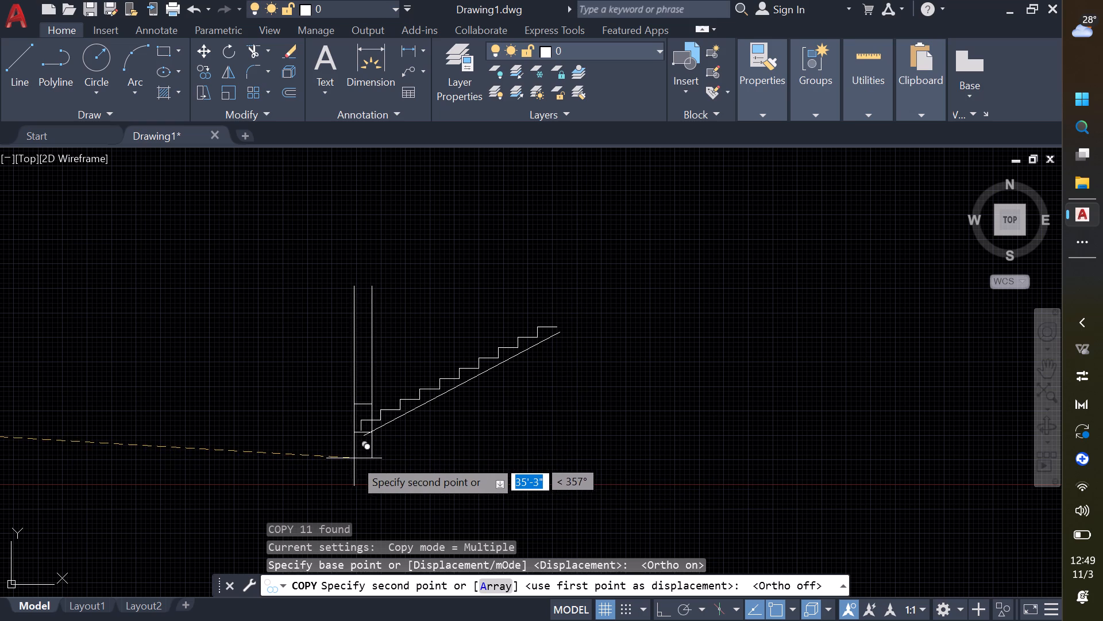
pyautogui.click(359, 490)
pyautogui.press('Escape')
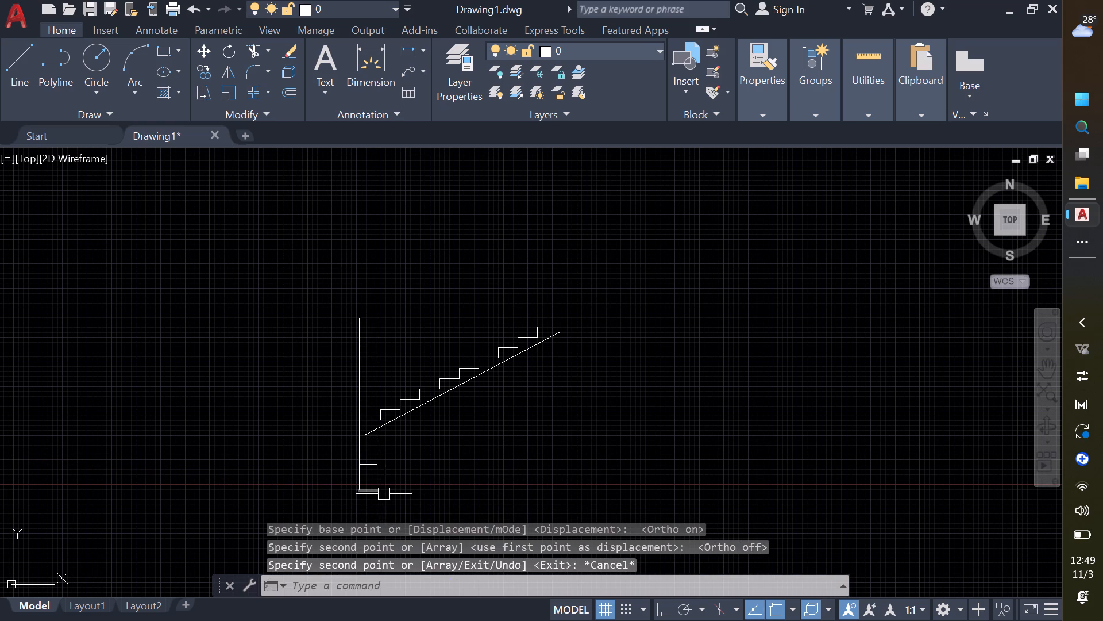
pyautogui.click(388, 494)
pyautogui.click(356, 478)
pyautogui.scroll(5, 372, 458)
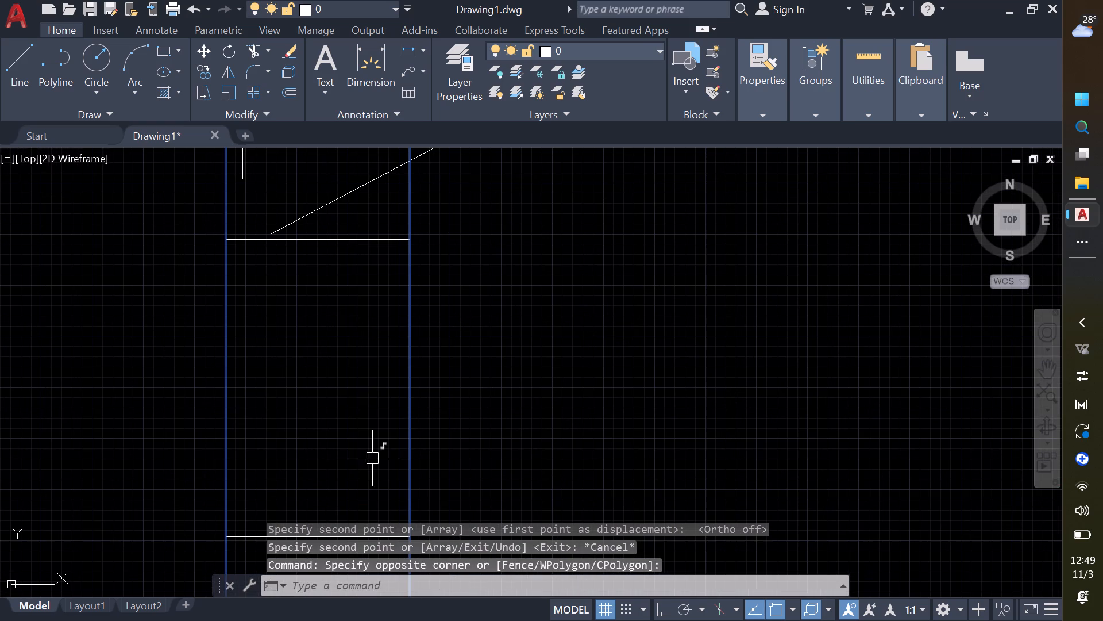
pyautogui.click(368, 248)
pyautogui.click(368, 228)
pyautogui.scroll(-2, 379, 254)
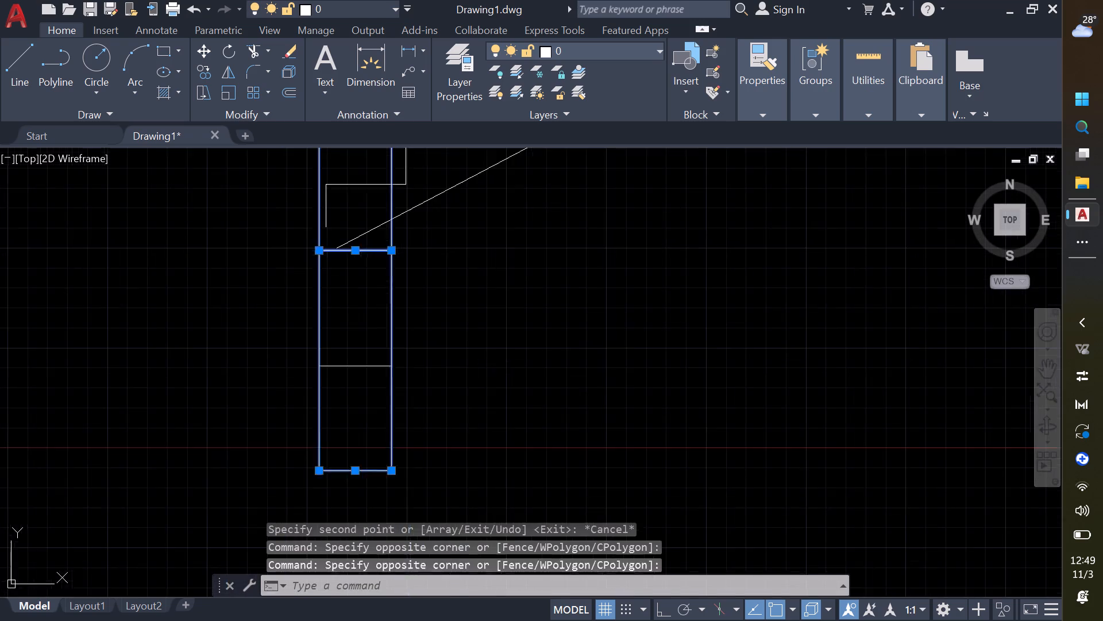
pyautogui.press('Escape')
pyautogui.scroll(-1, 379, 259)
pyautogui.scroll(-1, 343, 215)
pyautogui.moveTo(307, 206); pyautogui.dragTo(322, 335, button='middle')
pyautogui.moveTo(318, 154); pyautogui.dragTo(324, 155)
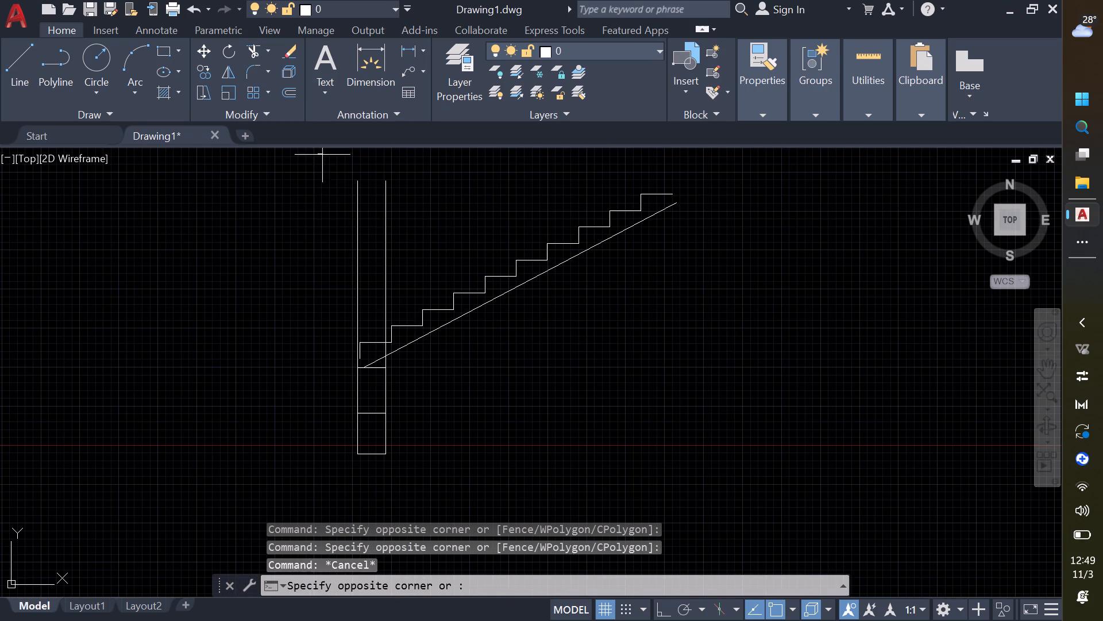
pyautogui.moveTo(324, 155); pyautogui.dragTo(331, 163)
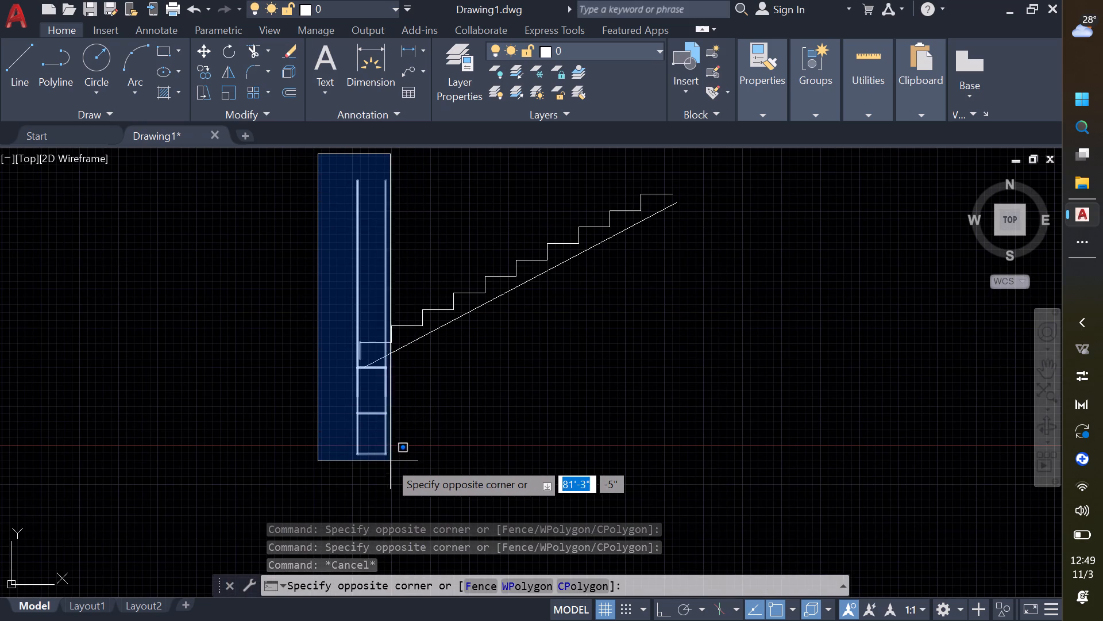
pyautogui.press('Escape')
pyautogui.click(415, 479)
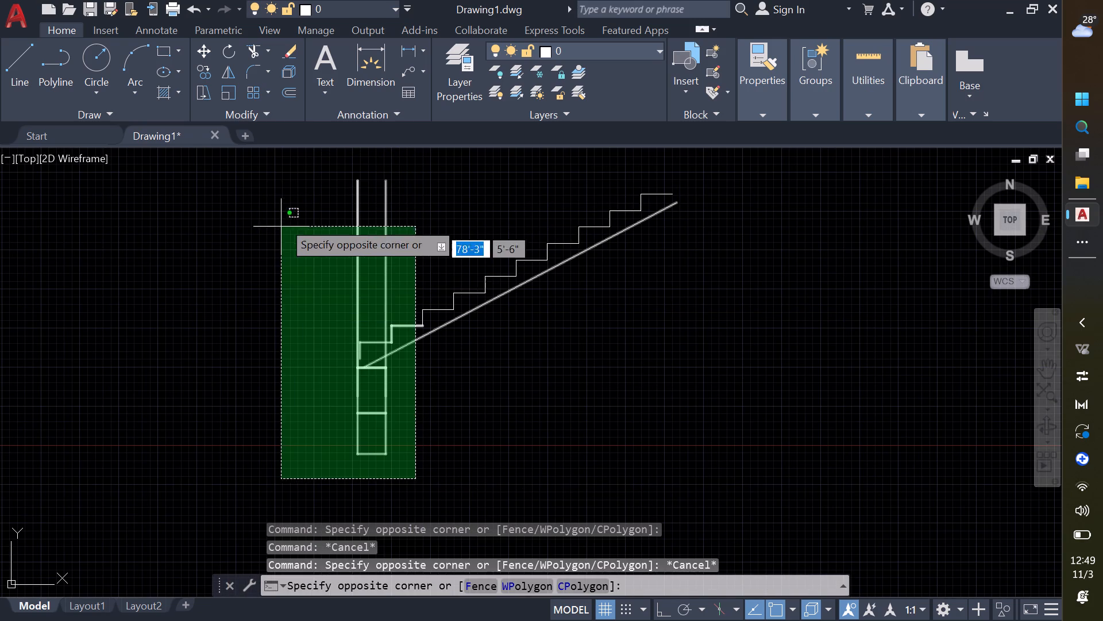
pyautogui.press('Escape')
# Move the copied wall piece by its upper-left corner to the outer end of the stair's top tread.
pyautogui.moveTo(400, 482); pyautogui.dragTo(398, 476)
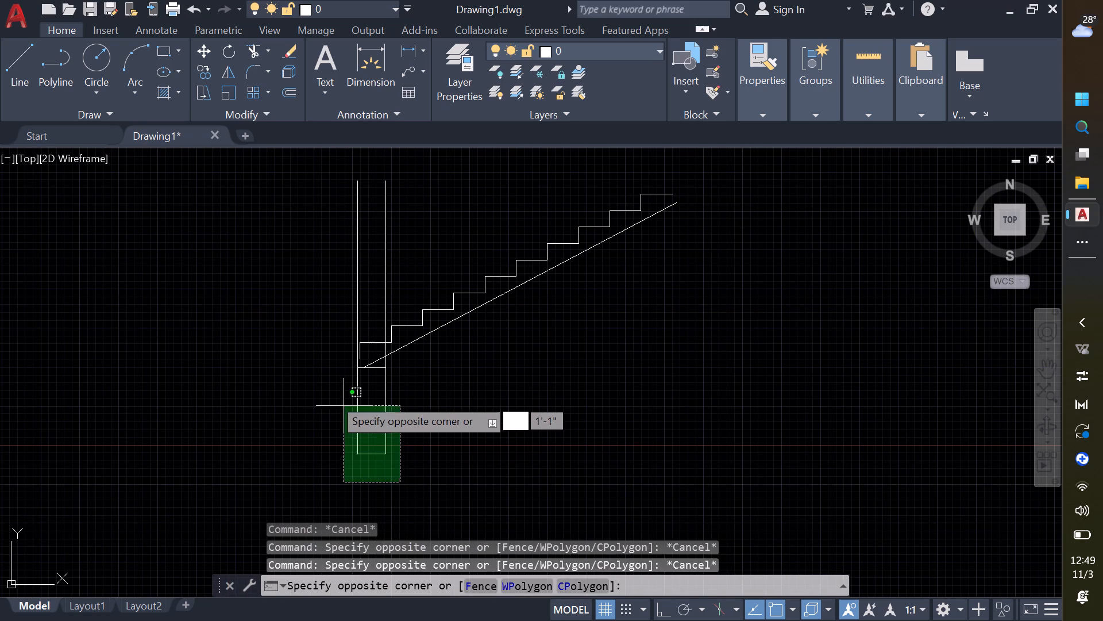
pyautogui.click(310, 373)
pyautogui.scroll(3, 386, 420)
pyautogui.moveTo(366, 331); pyautogui.dragTo(324, 438, button='middle')
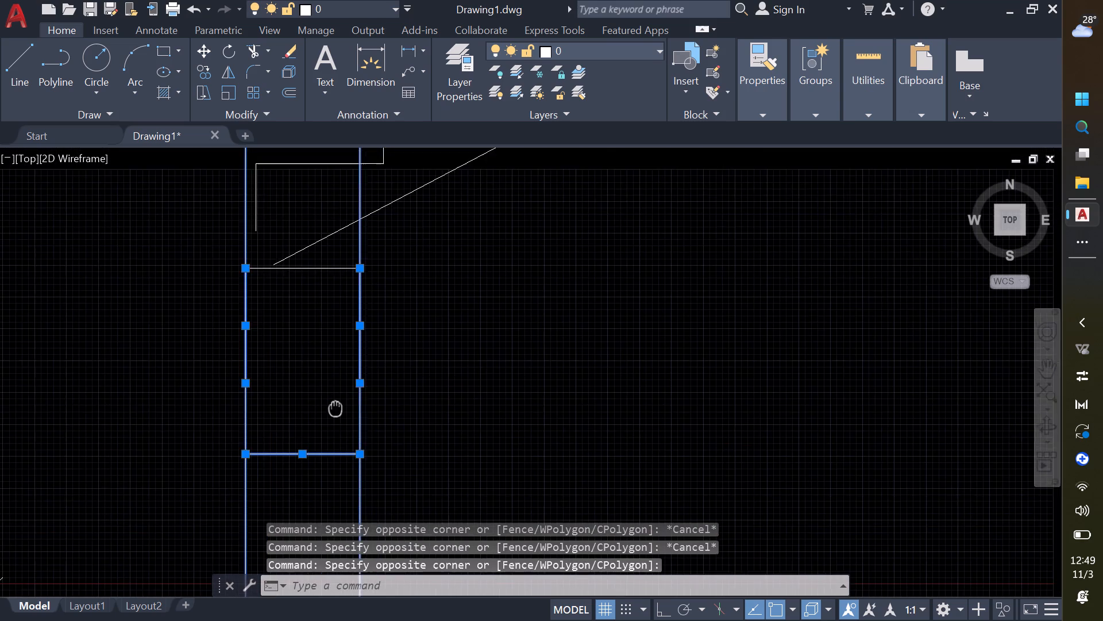
pyautogui.moveTo(324, 438); pyautogui.dragTo(322, 463, button='middle')
pyautogui.click(302, 354)
pyautogui.moveTo(303, 362); pyautogui.dragTo(302, 423, button='middle')
pyautogui.scroll(-4, 302, 431)
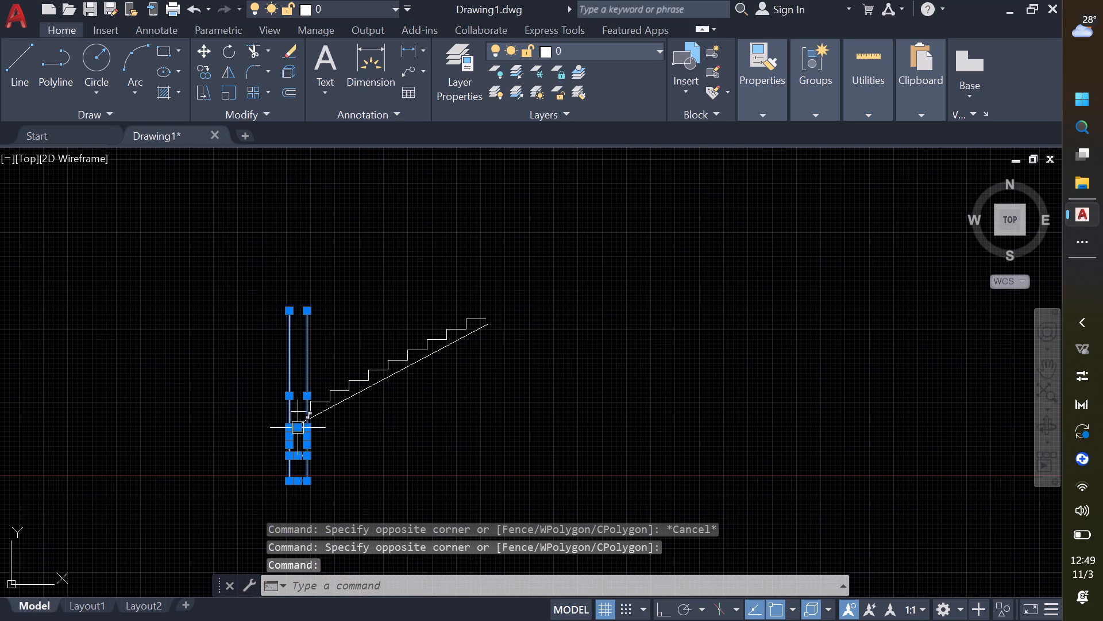
pyautogui.write('m')
pyautogui.press('space')
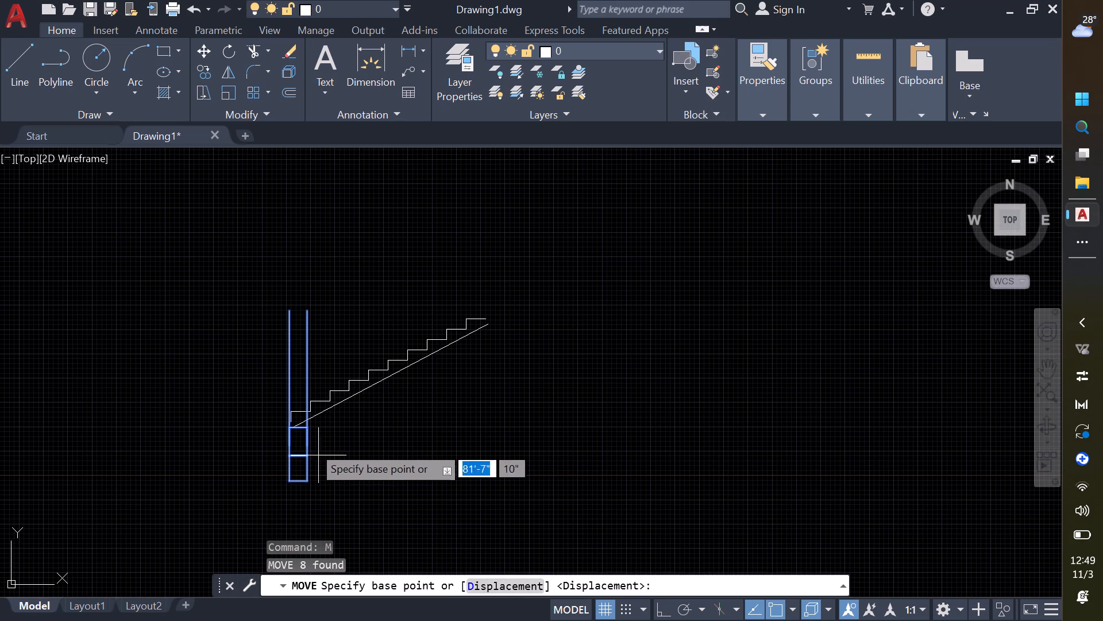
pyautogui.click(288, 312)
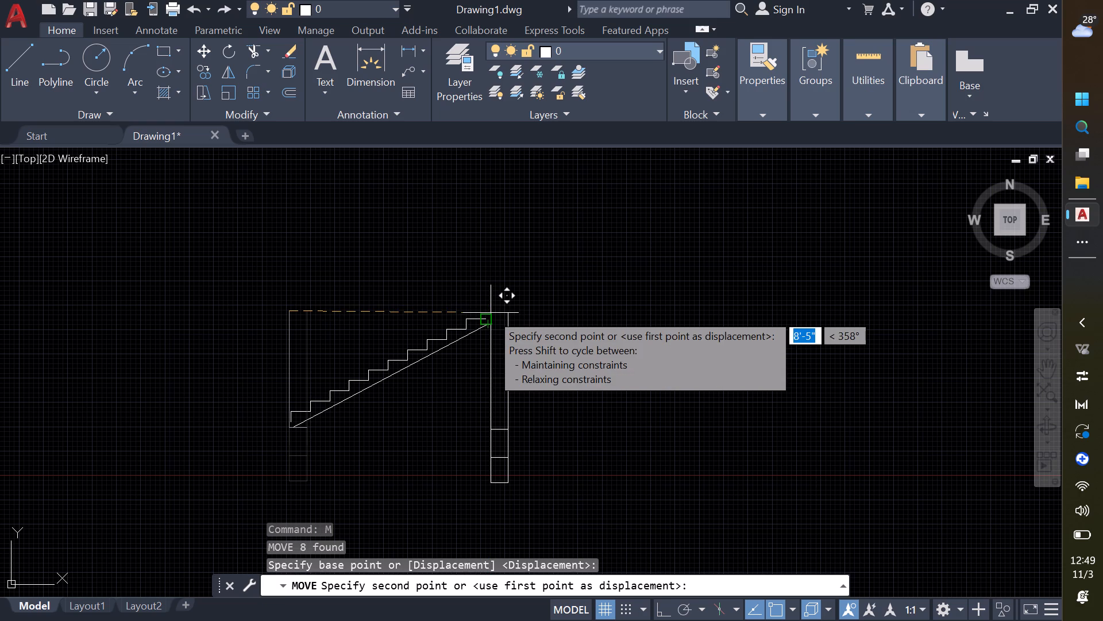
pyautogui.click(491, 313)
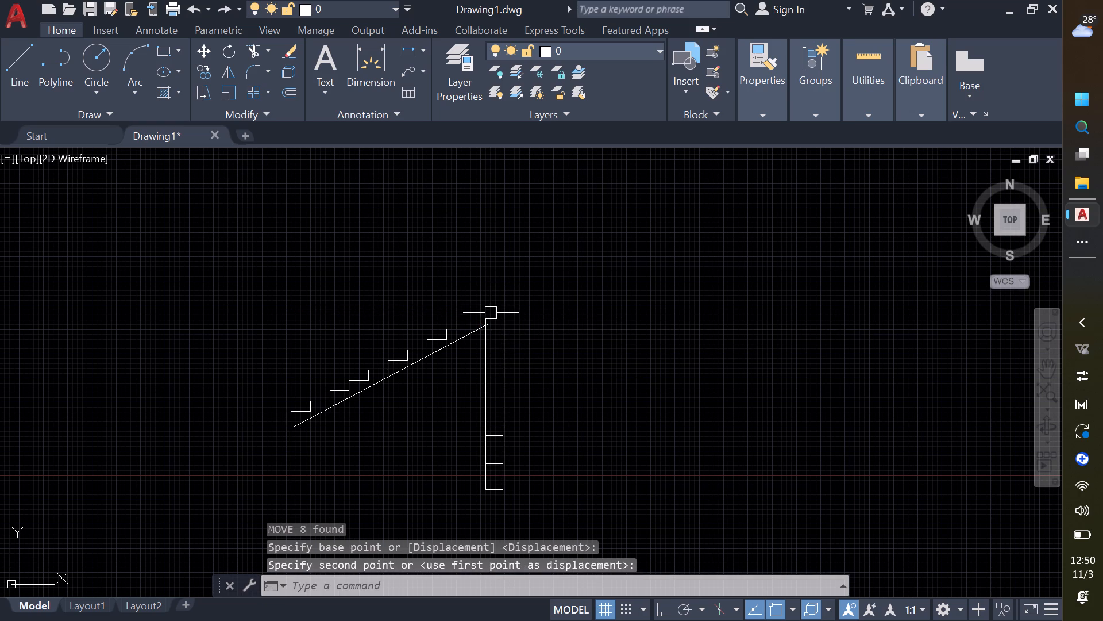
pyautogui.click(545, 505)
pyautogui.press('Escape')
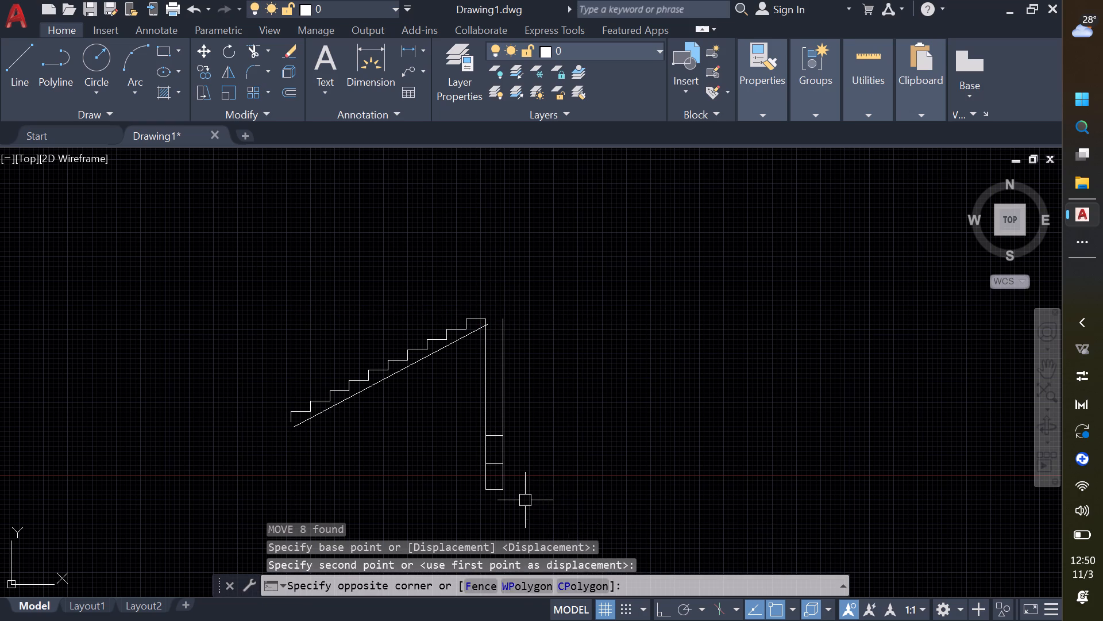
# Draw a short line continuing the stair's sloped underside beyond its lower end, along the same slope.
pyautogui.write('l')
pyautogui.press('space')
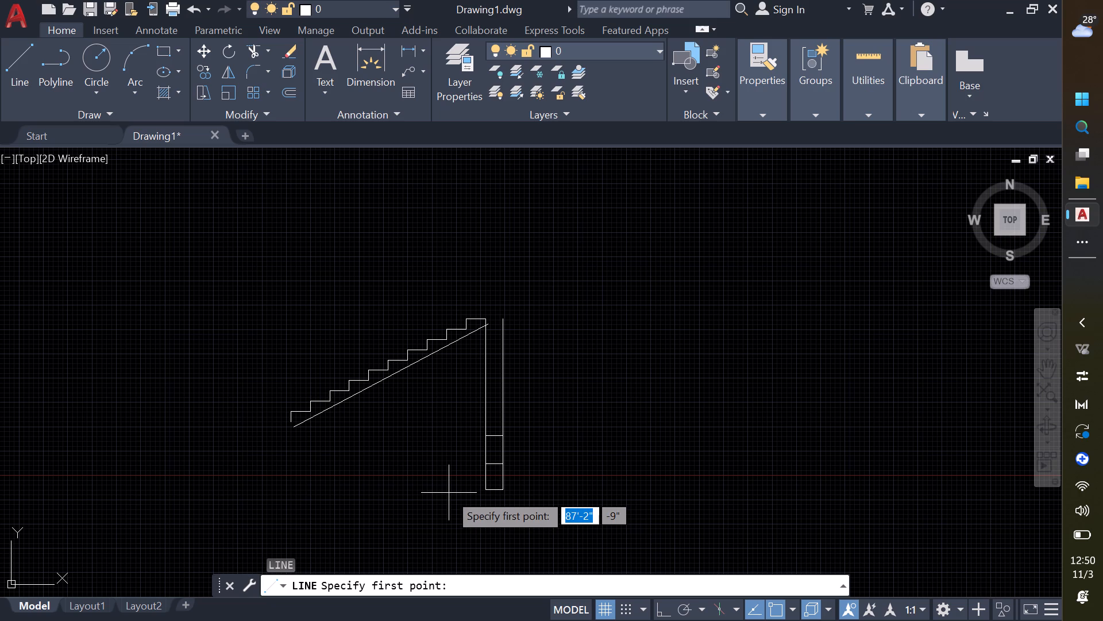
pyautogui.click(296, 427)
pyautogui.click(259, 439)
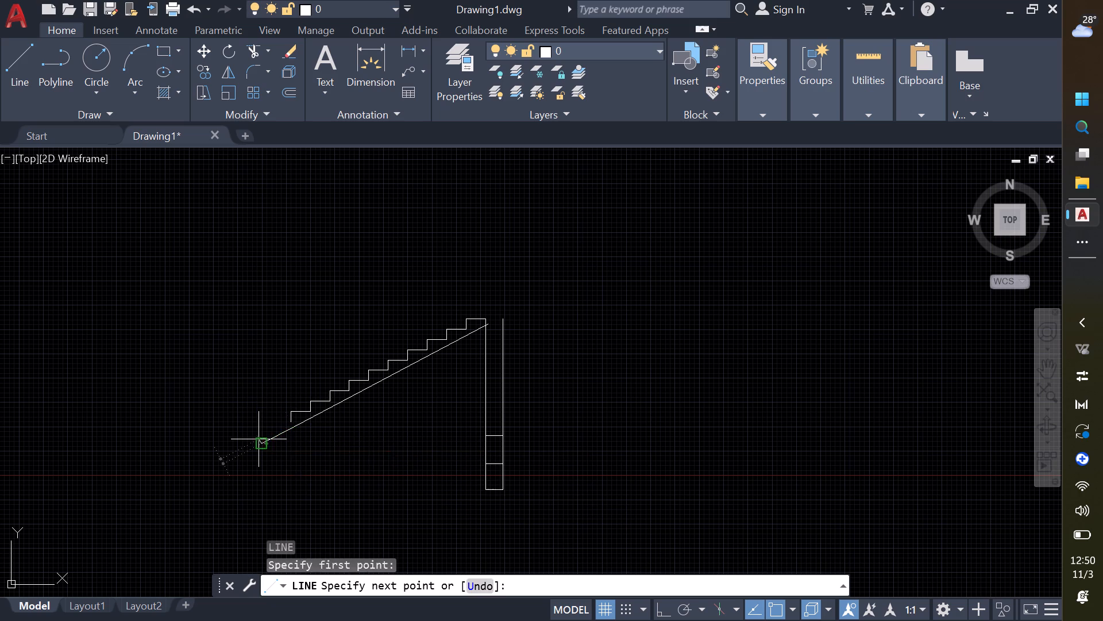
pyautogui.press('Escape')
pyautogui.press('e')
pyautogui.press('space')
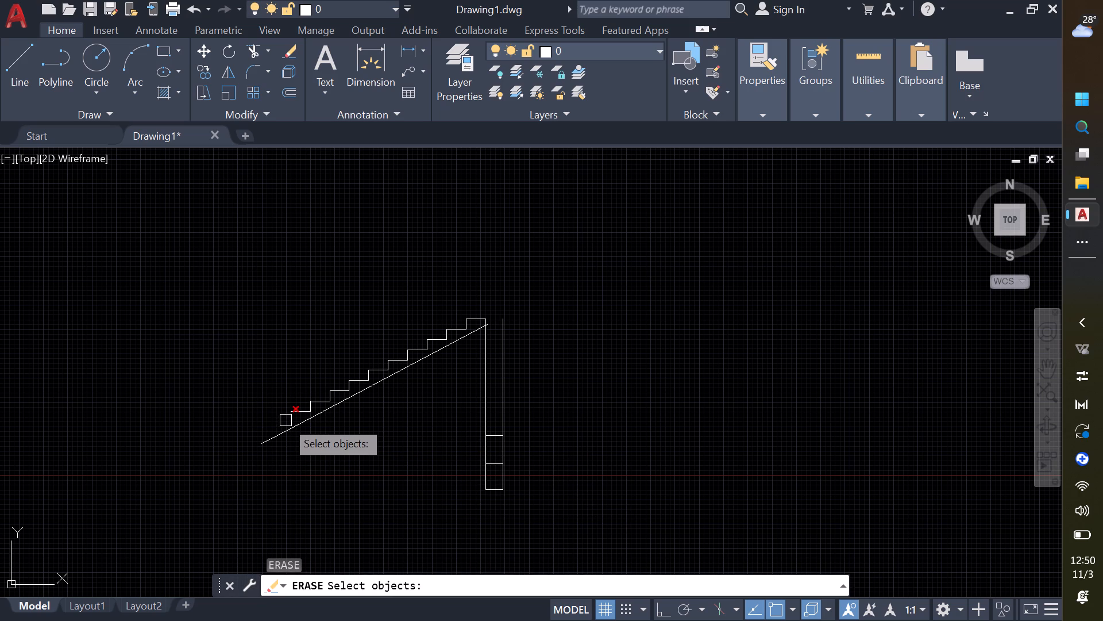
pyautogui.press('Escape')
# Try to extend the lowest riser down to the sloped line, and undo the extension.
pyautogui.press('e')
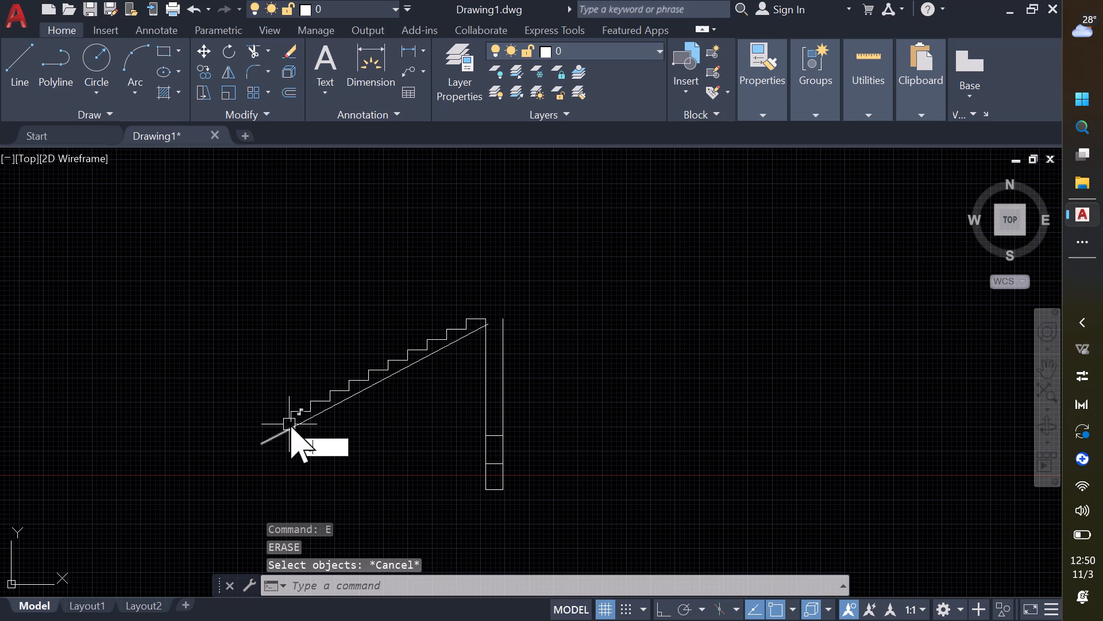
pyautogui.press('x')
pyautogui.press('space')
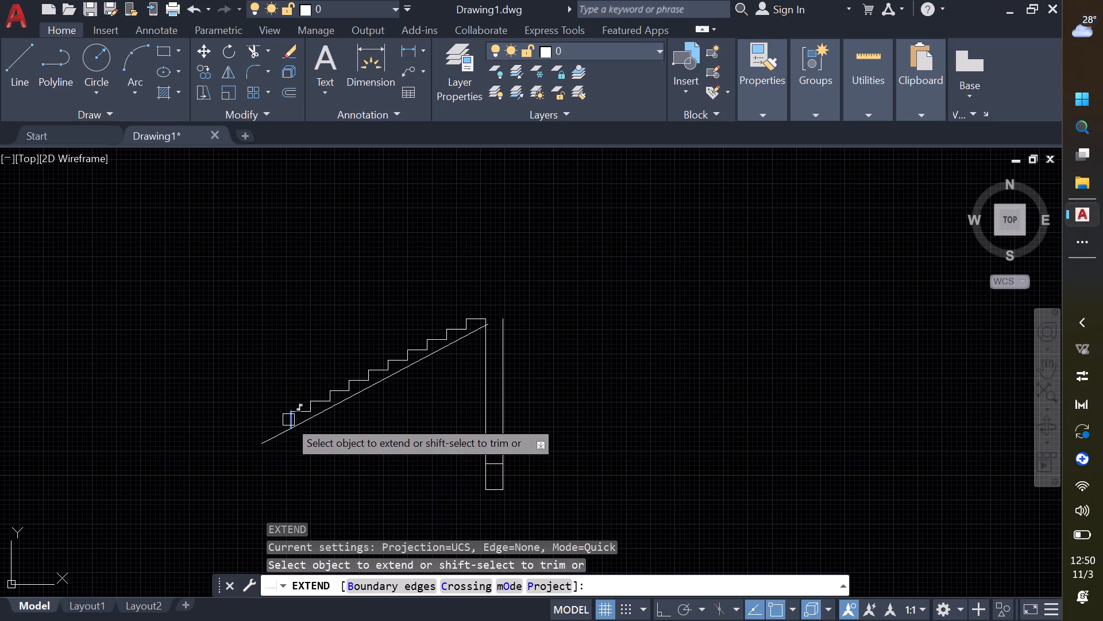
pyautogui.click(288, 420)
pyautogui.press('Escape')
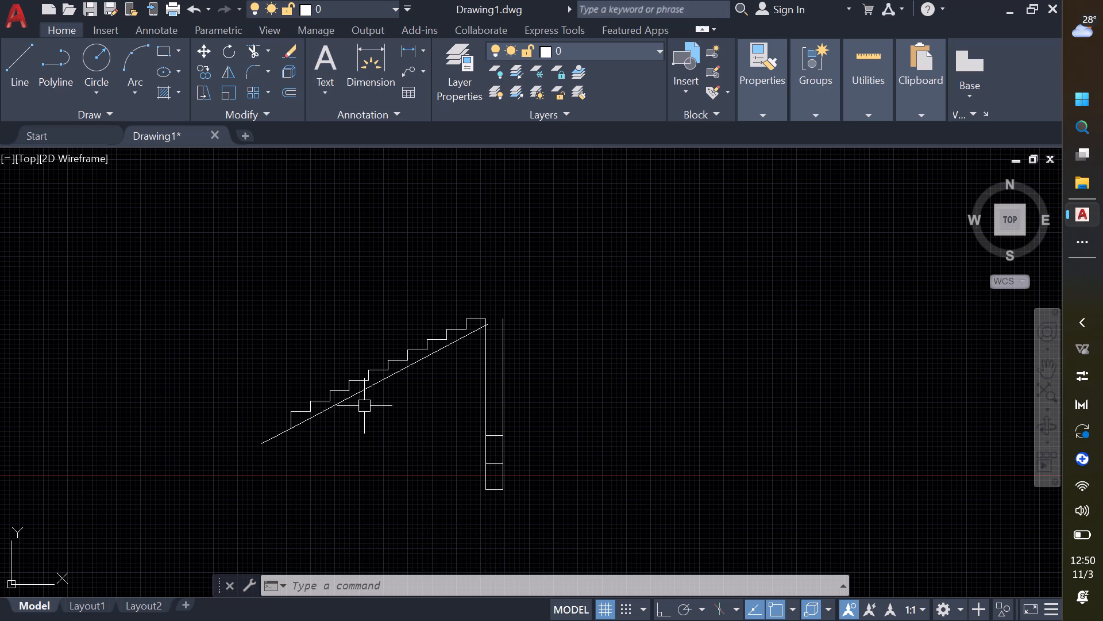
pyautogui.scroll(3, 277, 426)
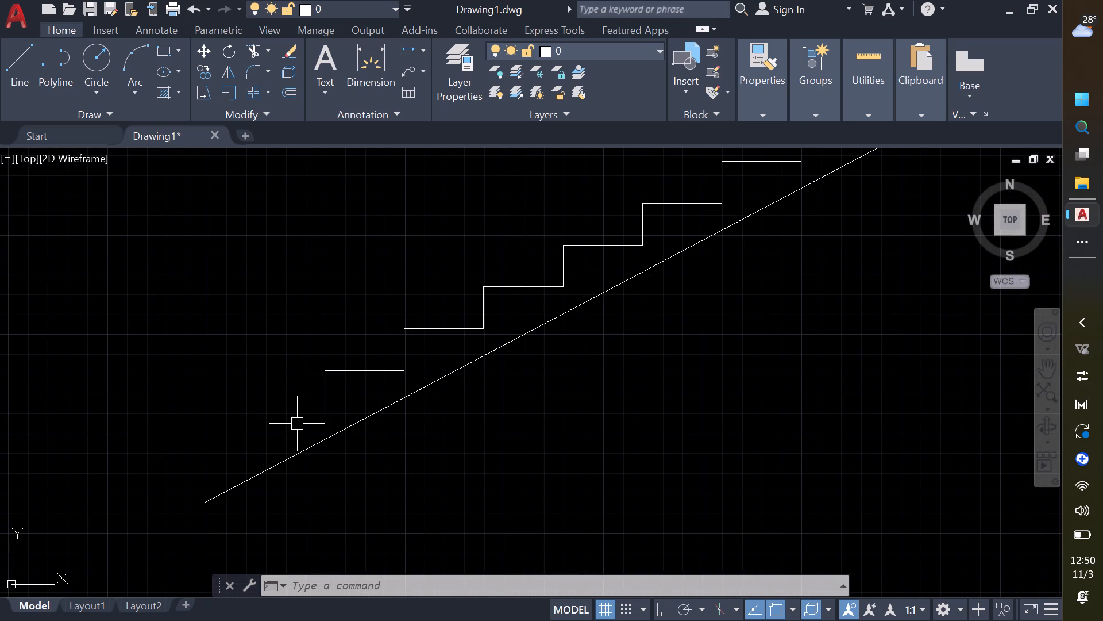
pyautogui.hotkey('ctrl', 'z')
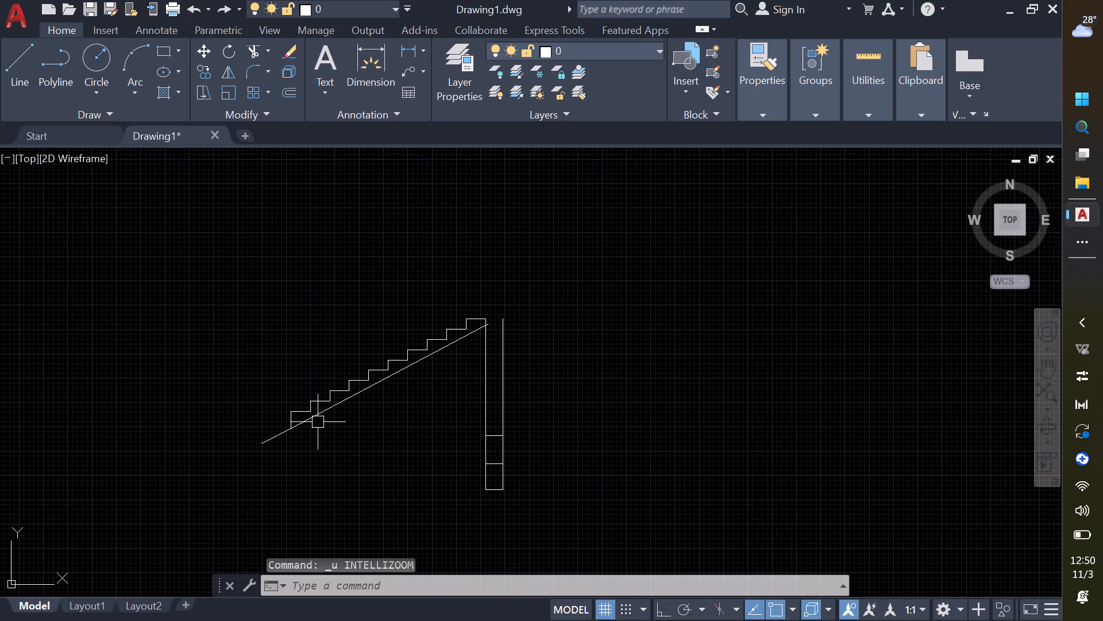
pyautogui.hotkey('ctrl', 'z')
# Draw a horizontal line with Ortho on from the lowest riser's foot, about 11' long, past the wall's outer face.
pyautogui.scroll(2, 289, 426)
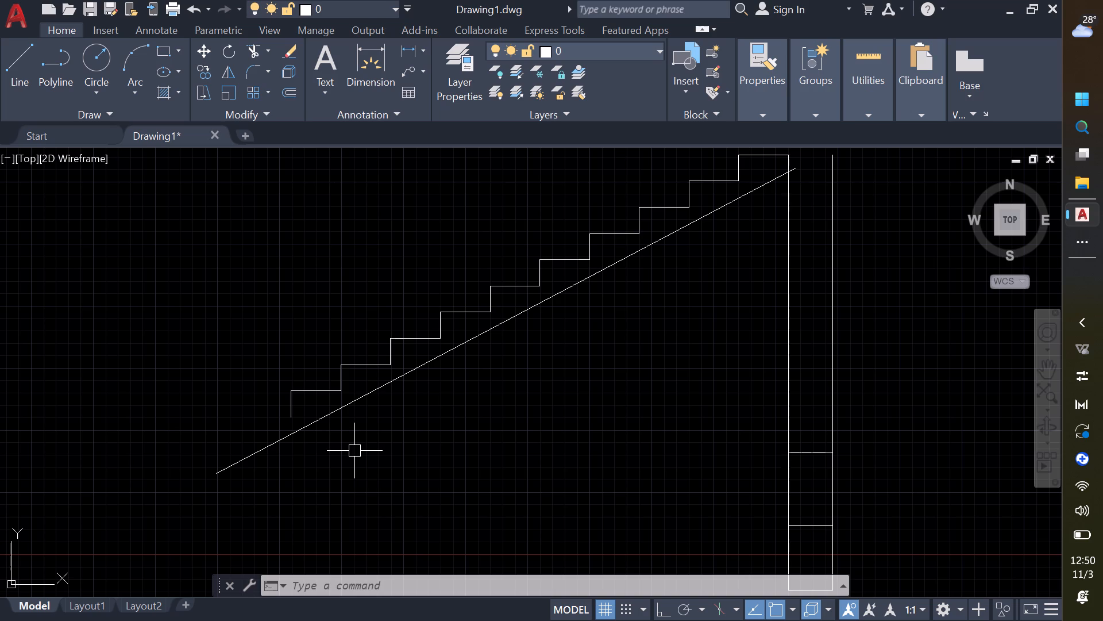
pyautogui.write('l')
pyautogui.press('space')
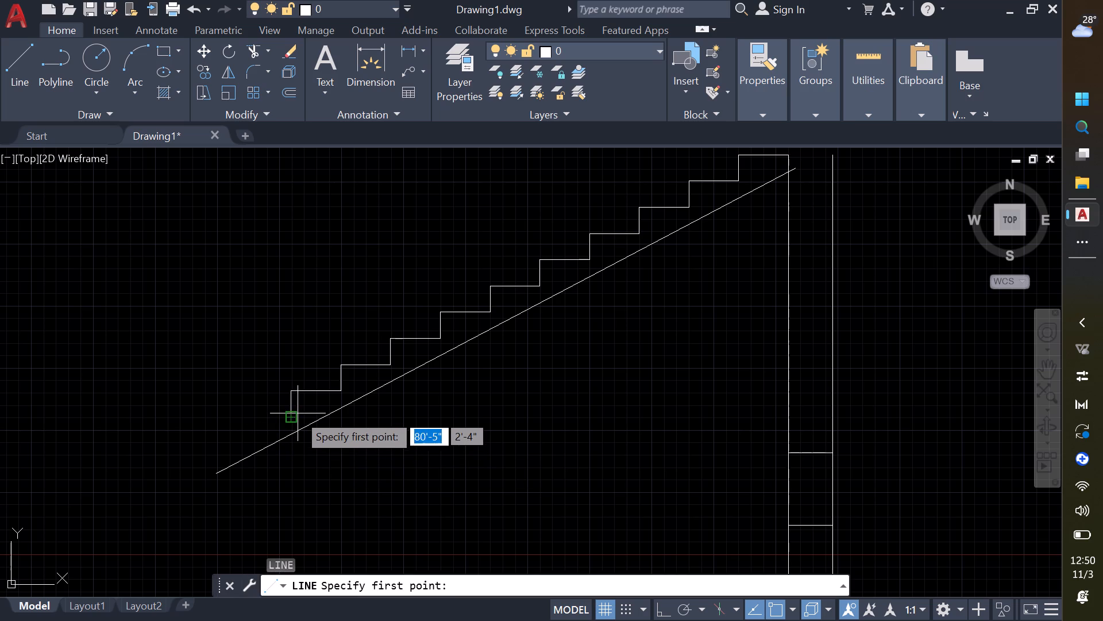
pyautogui.click(292, 420)
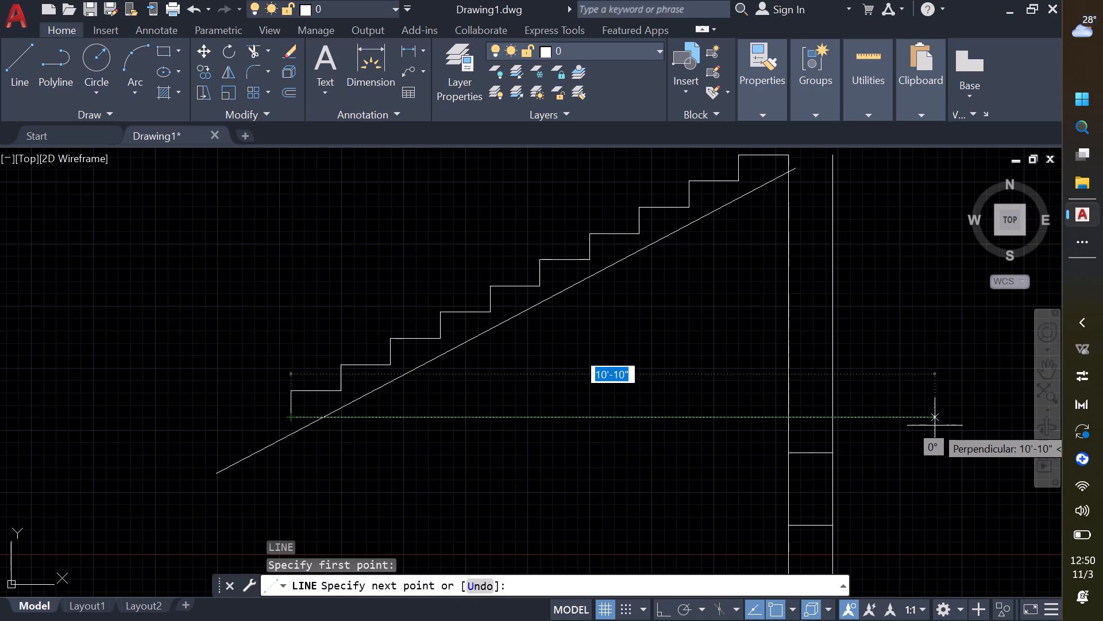
pyautogui.hotkey('shift', 'F8')
pyautogui.click(956, 411)
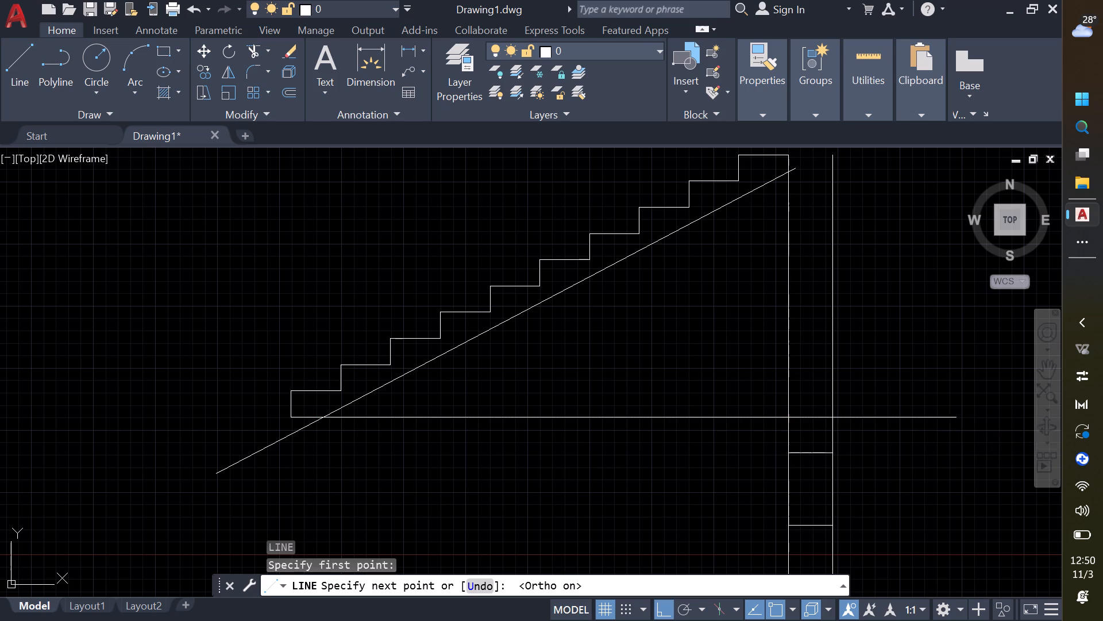
pyautogui.press('Escape')
pyautogui.scroll(-1, 907, 474)
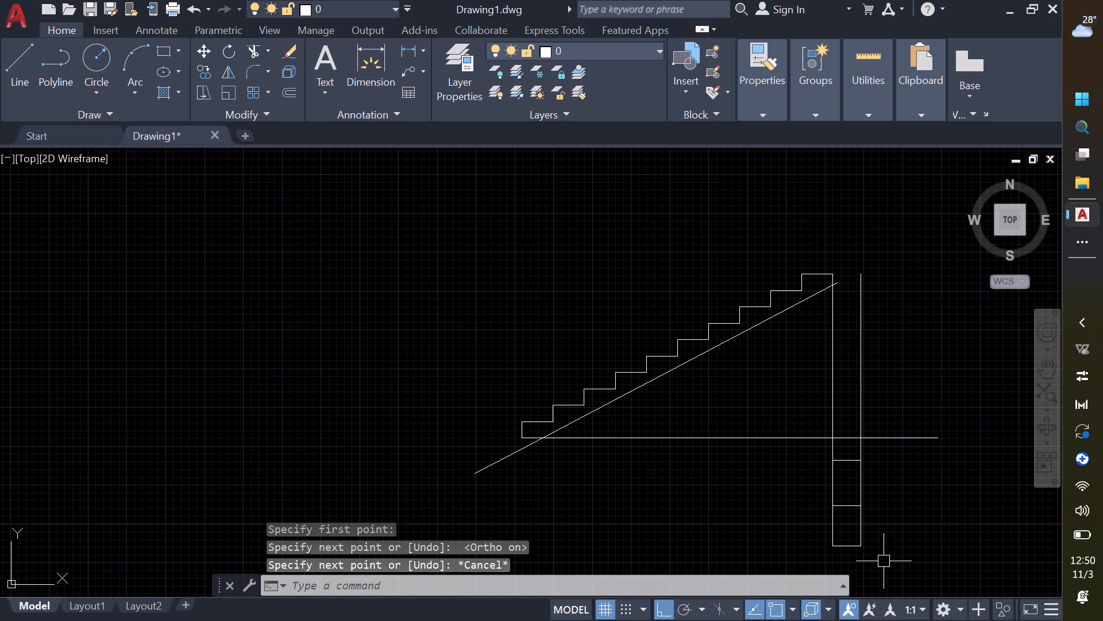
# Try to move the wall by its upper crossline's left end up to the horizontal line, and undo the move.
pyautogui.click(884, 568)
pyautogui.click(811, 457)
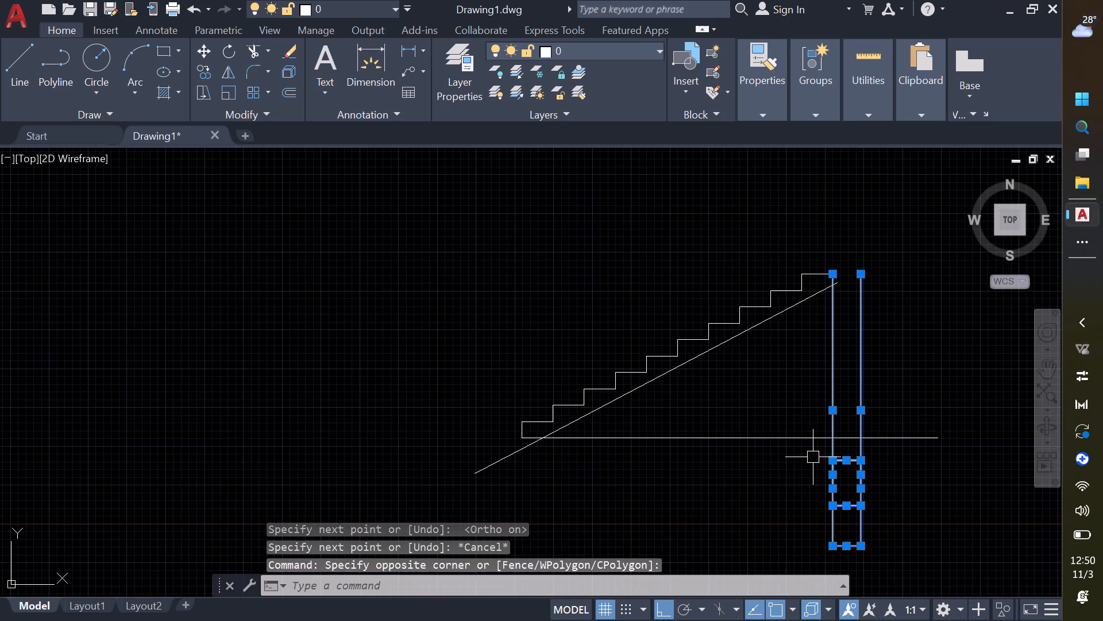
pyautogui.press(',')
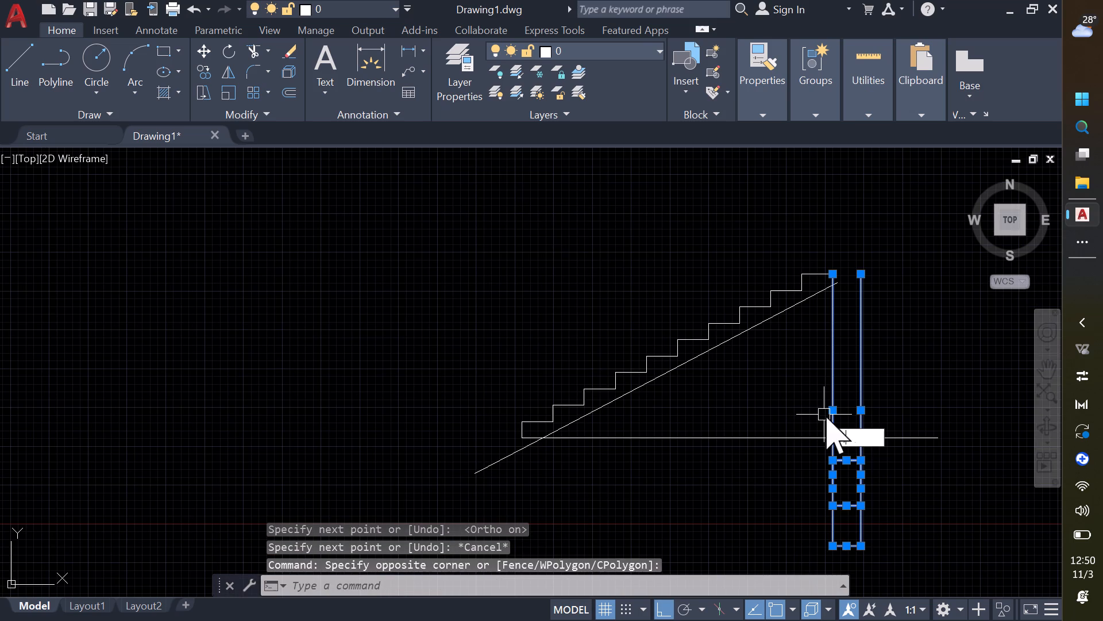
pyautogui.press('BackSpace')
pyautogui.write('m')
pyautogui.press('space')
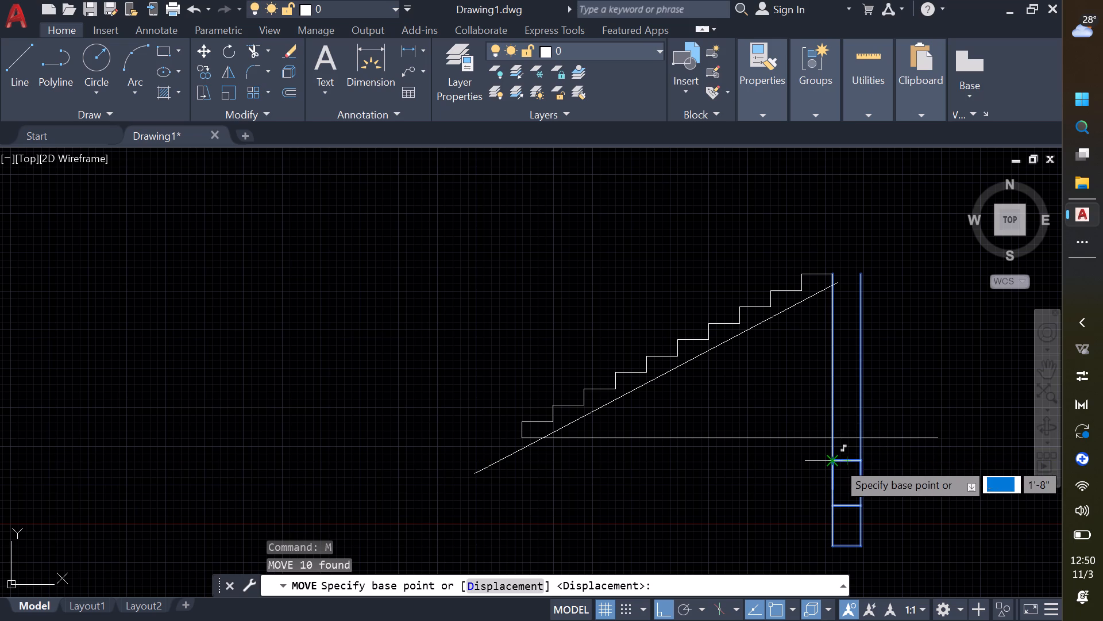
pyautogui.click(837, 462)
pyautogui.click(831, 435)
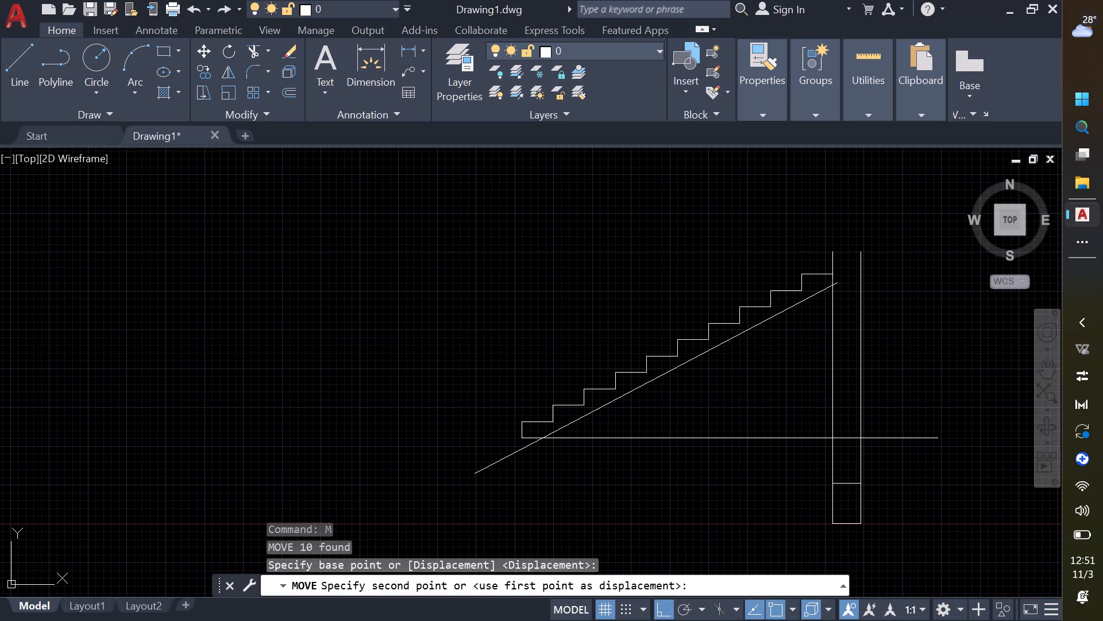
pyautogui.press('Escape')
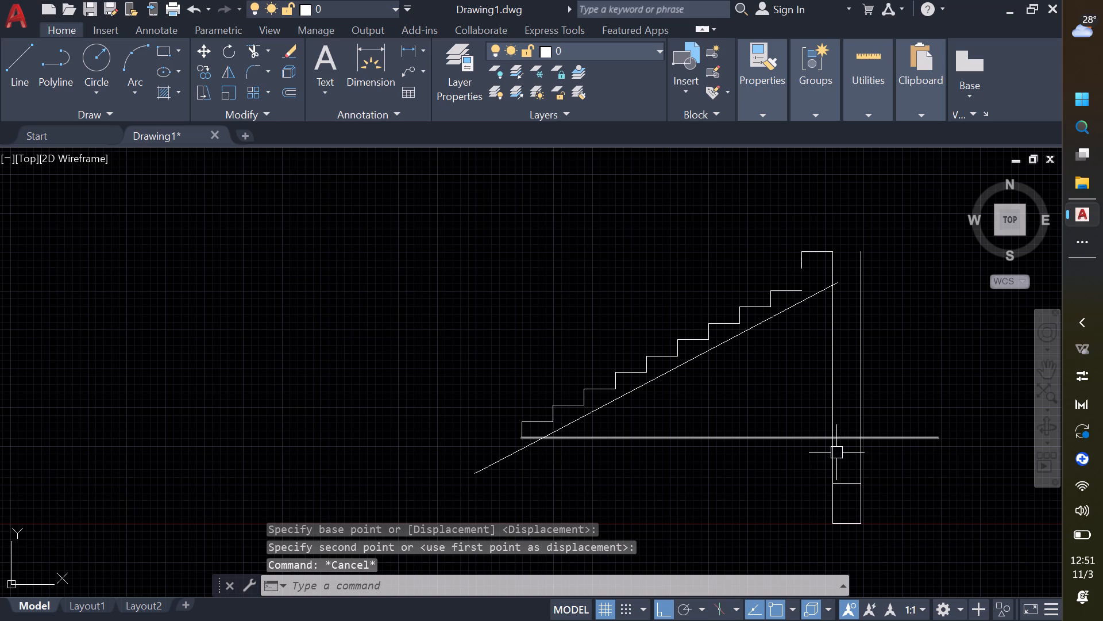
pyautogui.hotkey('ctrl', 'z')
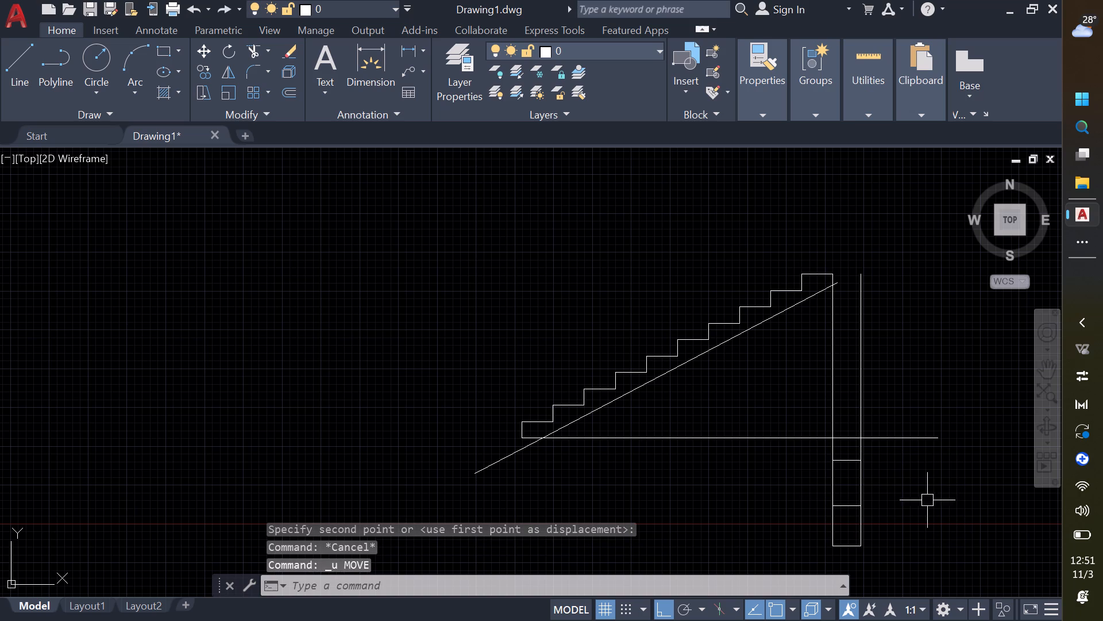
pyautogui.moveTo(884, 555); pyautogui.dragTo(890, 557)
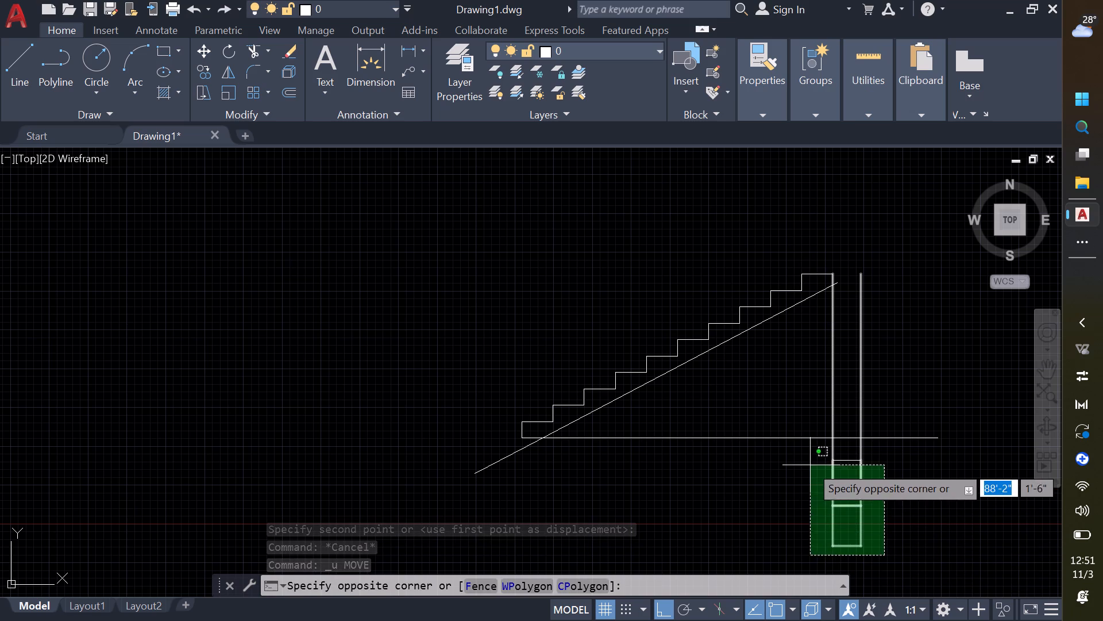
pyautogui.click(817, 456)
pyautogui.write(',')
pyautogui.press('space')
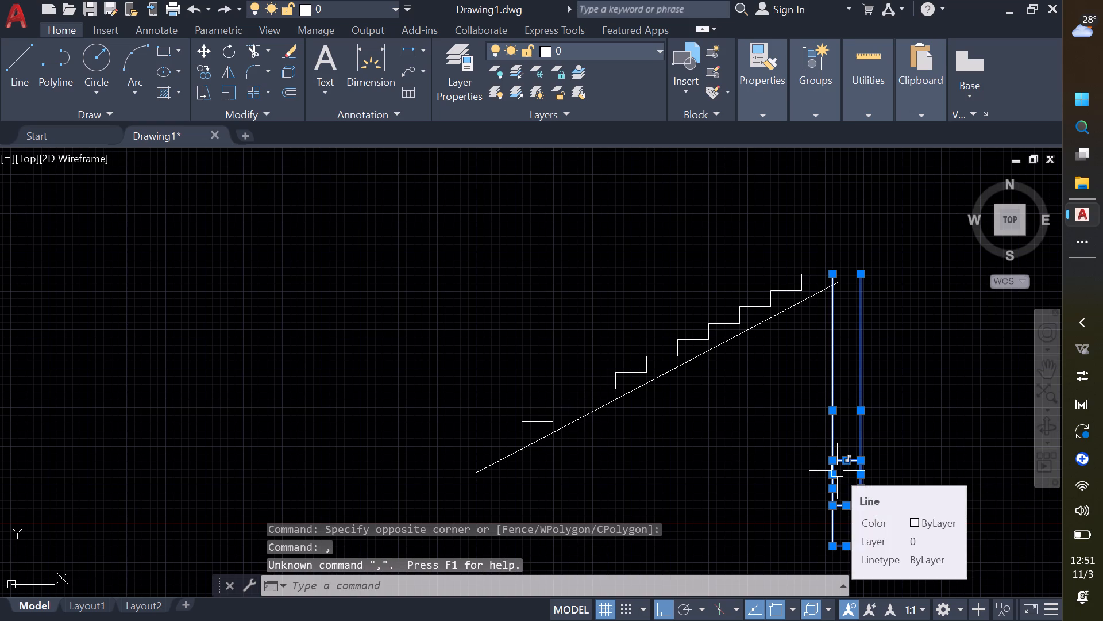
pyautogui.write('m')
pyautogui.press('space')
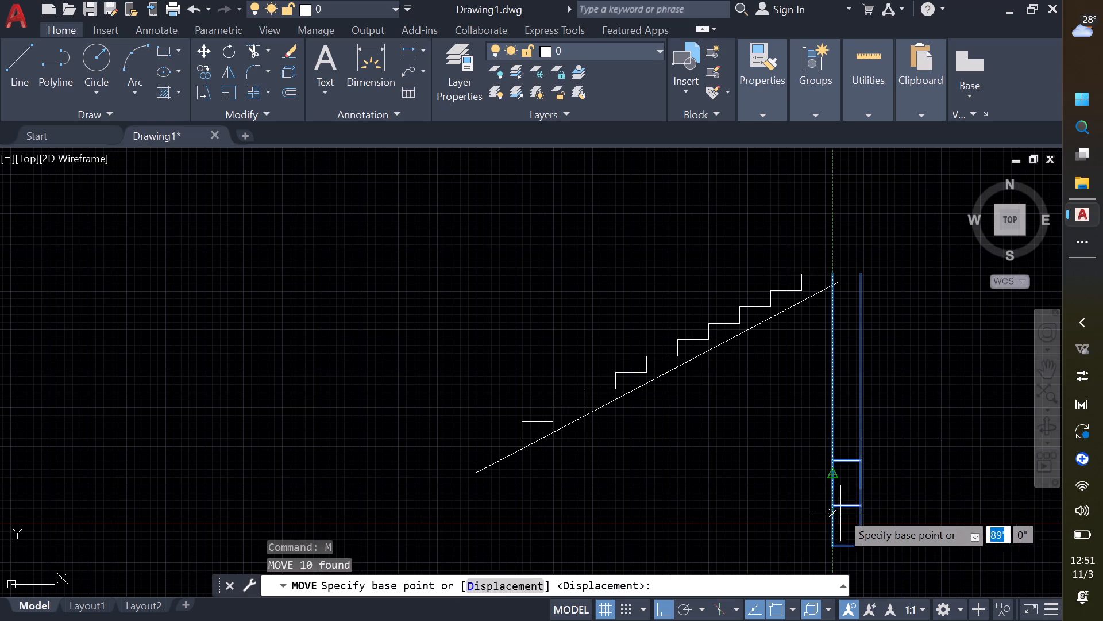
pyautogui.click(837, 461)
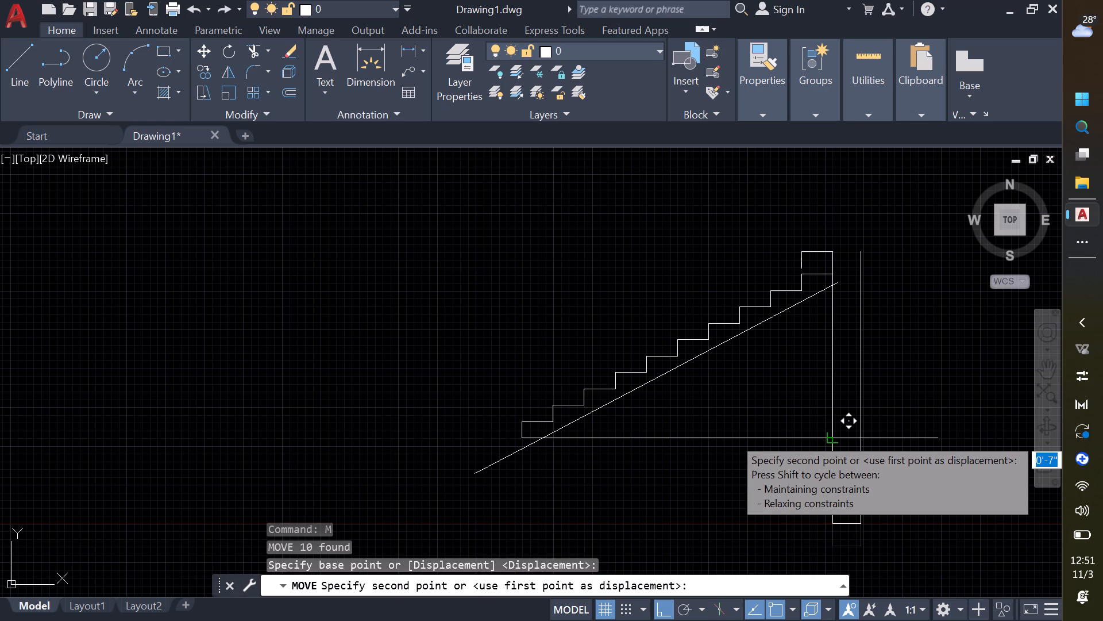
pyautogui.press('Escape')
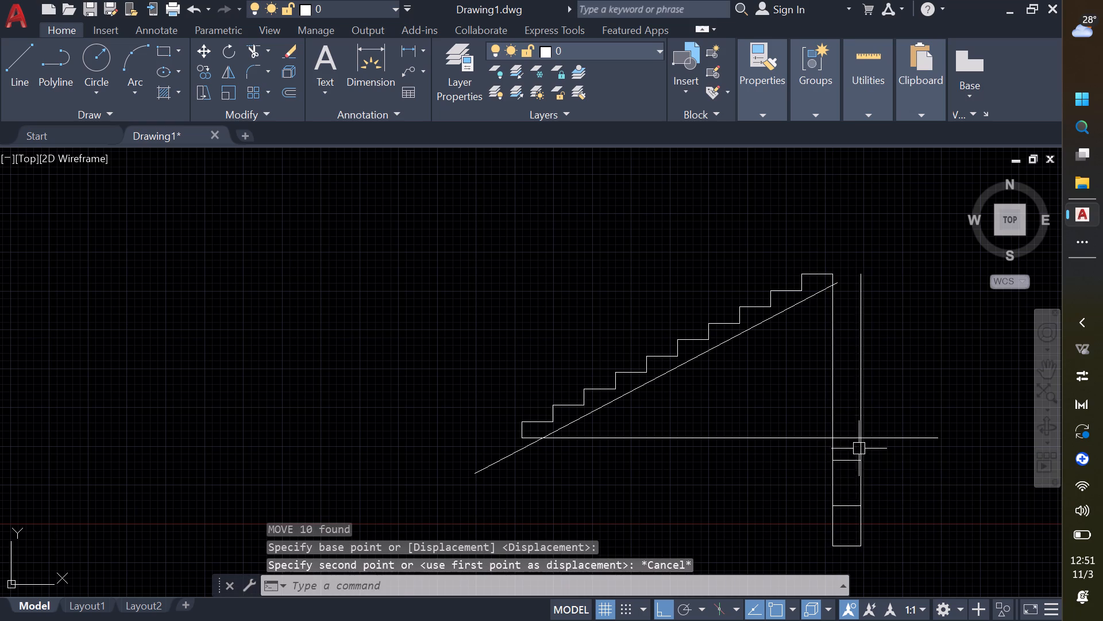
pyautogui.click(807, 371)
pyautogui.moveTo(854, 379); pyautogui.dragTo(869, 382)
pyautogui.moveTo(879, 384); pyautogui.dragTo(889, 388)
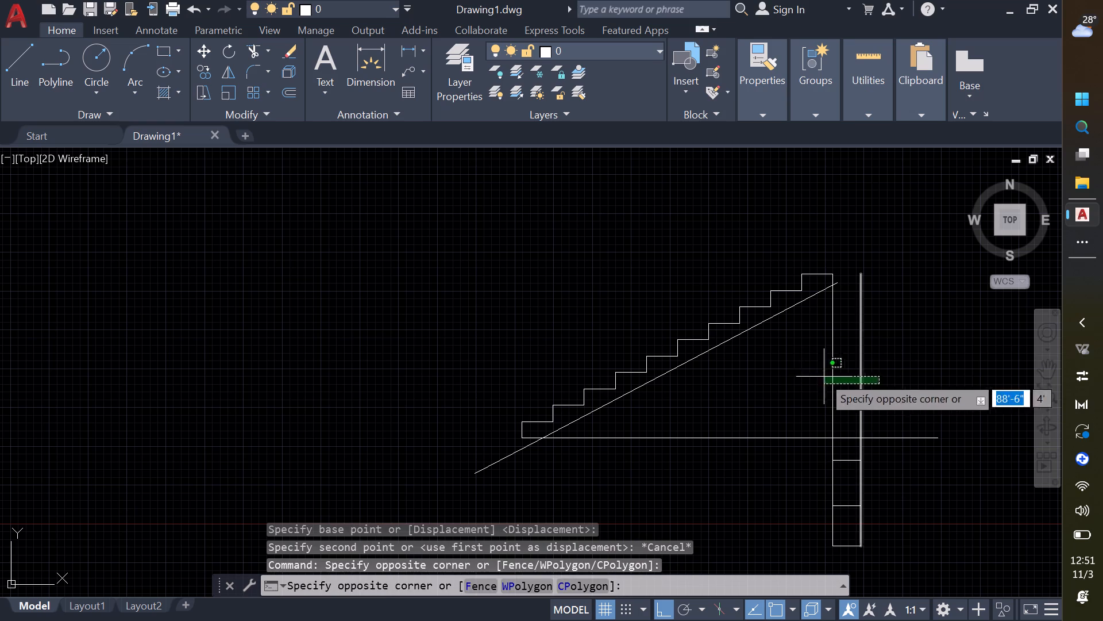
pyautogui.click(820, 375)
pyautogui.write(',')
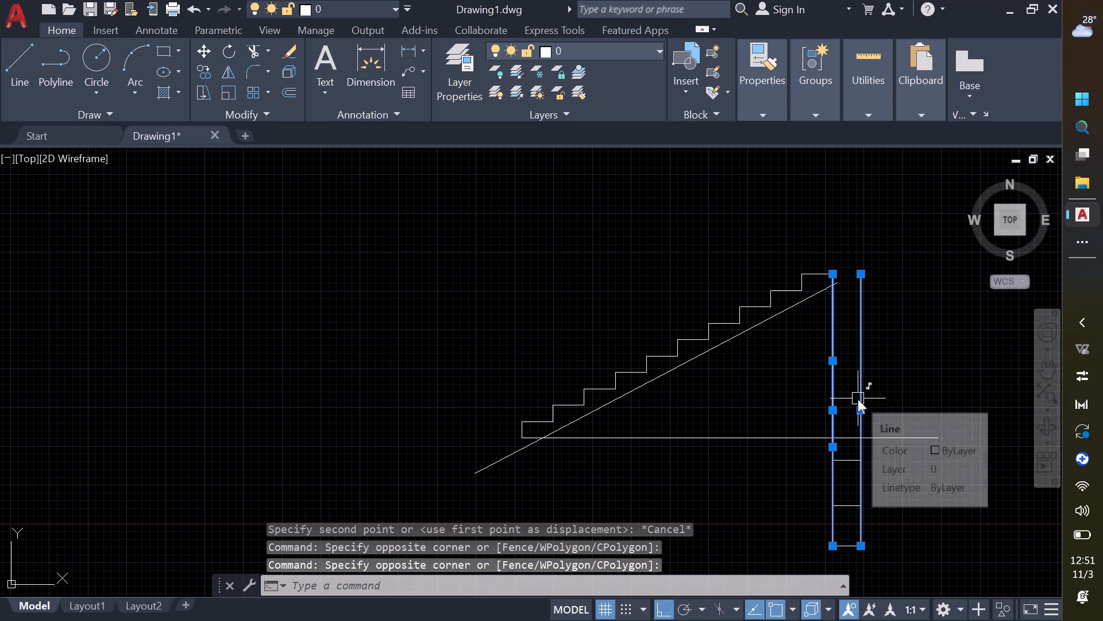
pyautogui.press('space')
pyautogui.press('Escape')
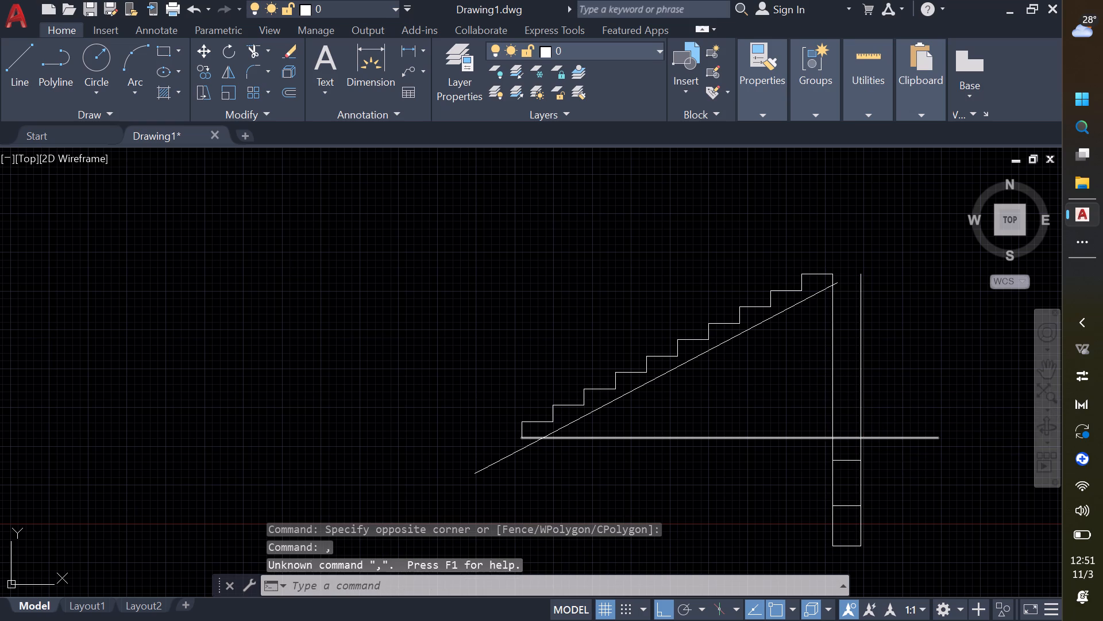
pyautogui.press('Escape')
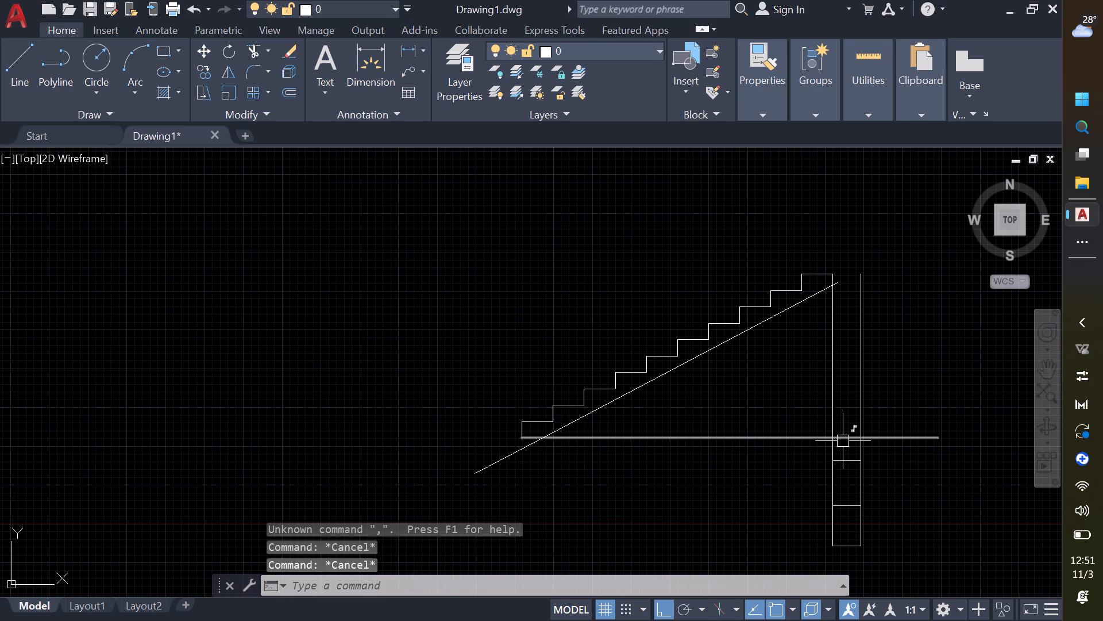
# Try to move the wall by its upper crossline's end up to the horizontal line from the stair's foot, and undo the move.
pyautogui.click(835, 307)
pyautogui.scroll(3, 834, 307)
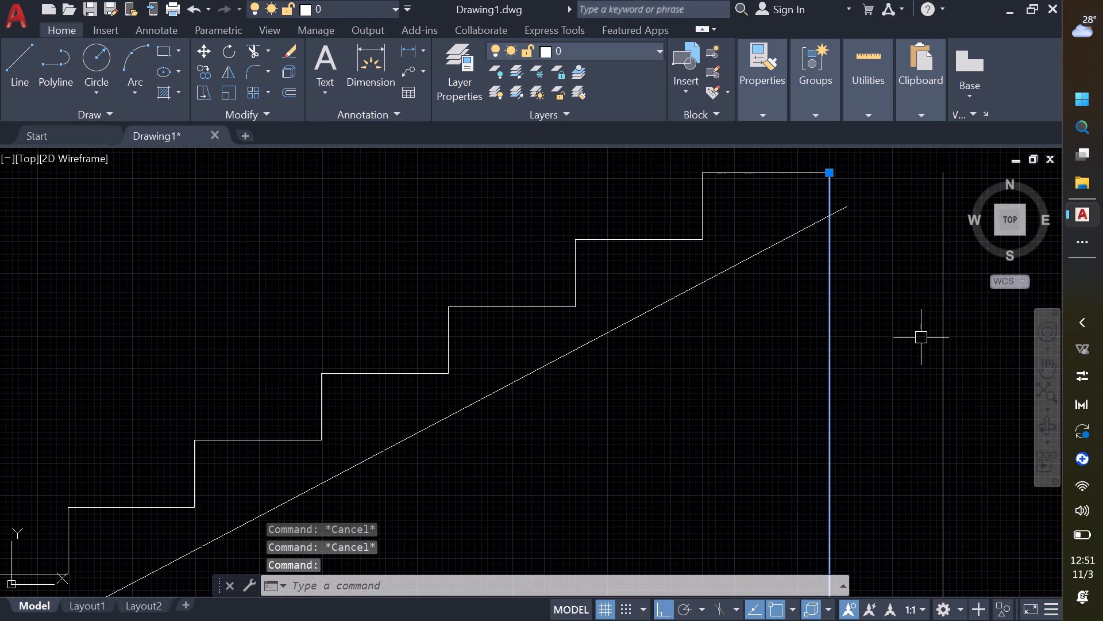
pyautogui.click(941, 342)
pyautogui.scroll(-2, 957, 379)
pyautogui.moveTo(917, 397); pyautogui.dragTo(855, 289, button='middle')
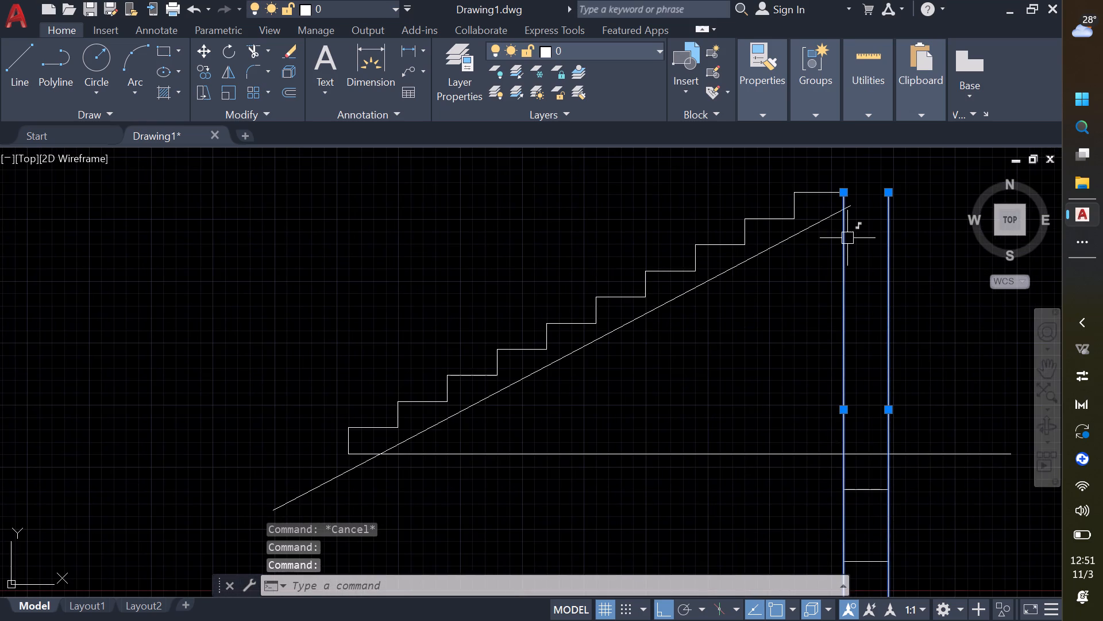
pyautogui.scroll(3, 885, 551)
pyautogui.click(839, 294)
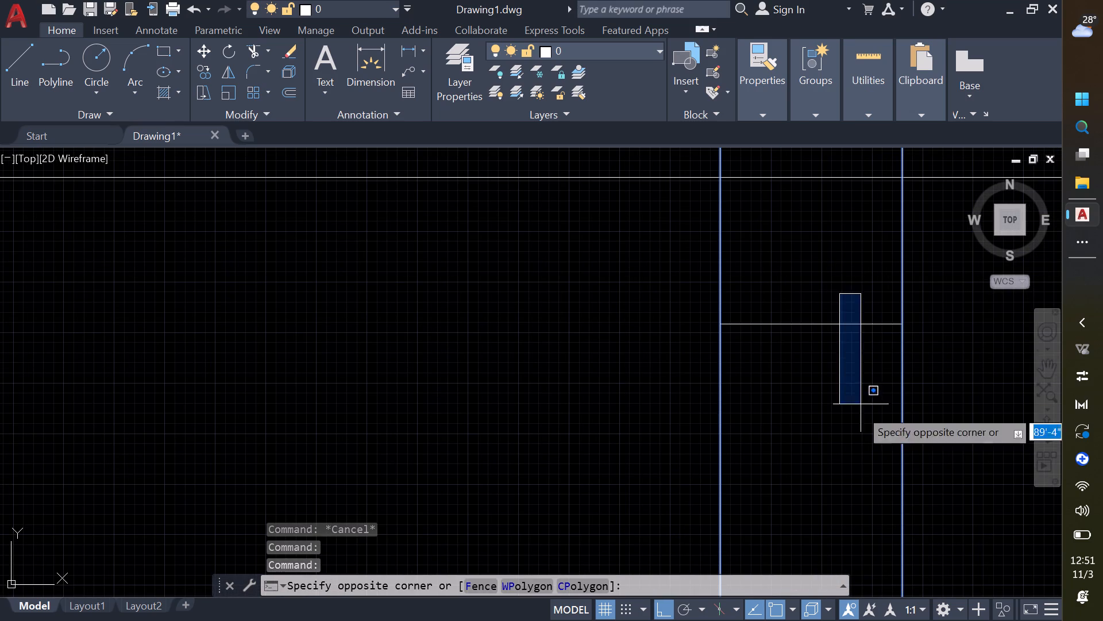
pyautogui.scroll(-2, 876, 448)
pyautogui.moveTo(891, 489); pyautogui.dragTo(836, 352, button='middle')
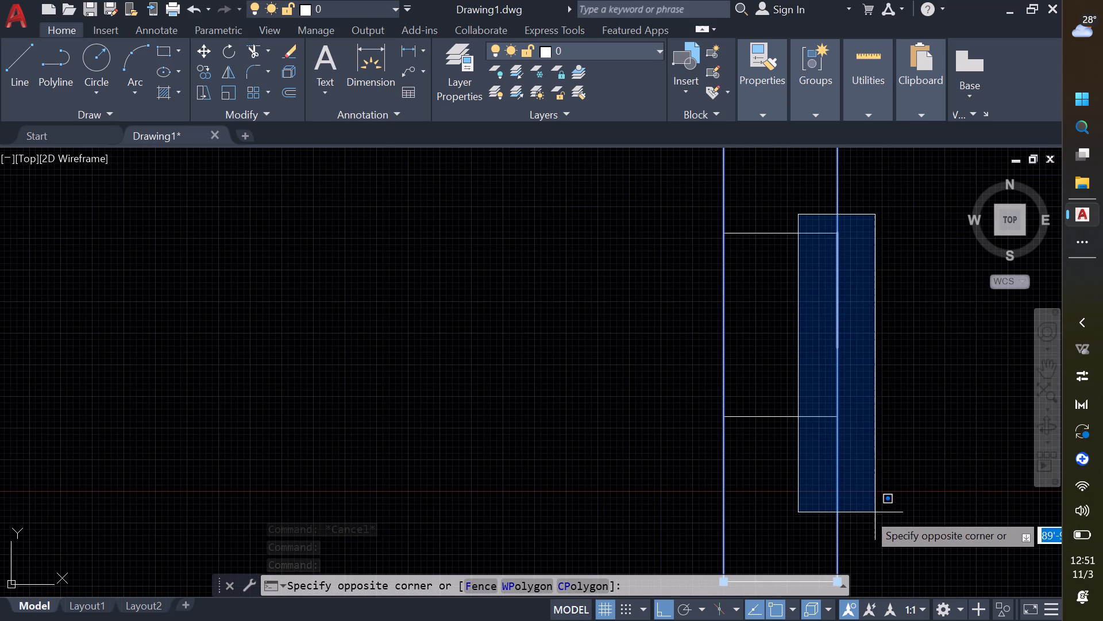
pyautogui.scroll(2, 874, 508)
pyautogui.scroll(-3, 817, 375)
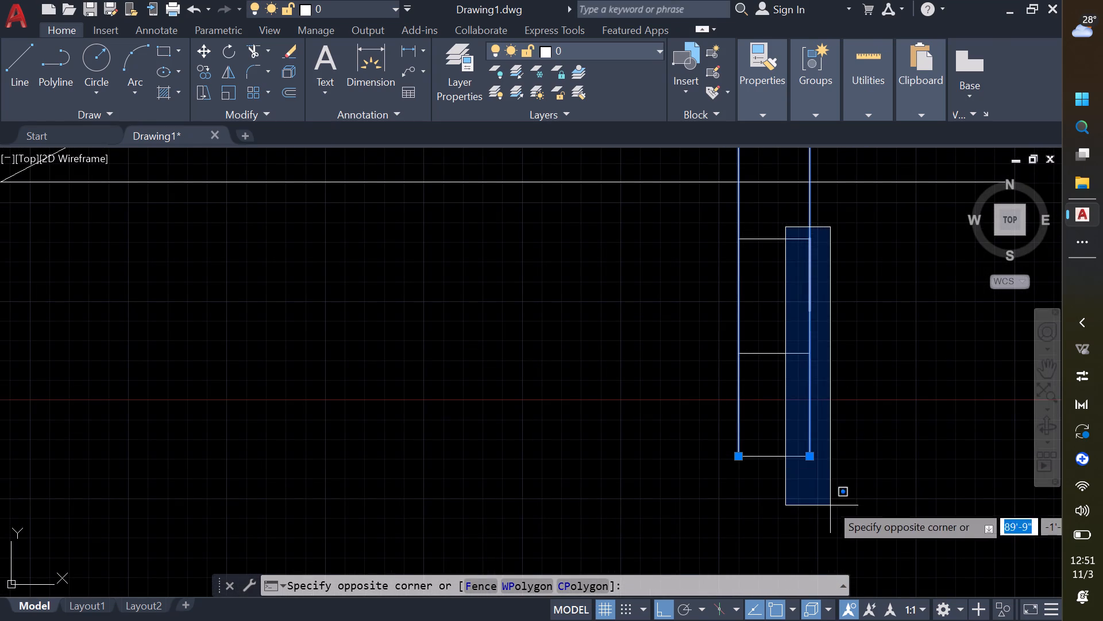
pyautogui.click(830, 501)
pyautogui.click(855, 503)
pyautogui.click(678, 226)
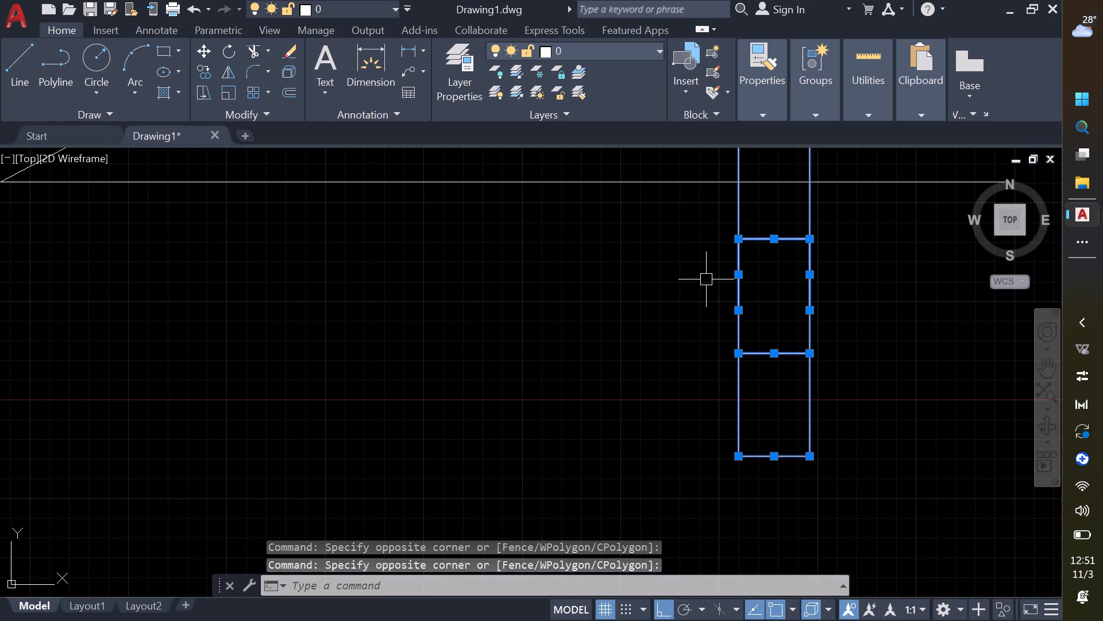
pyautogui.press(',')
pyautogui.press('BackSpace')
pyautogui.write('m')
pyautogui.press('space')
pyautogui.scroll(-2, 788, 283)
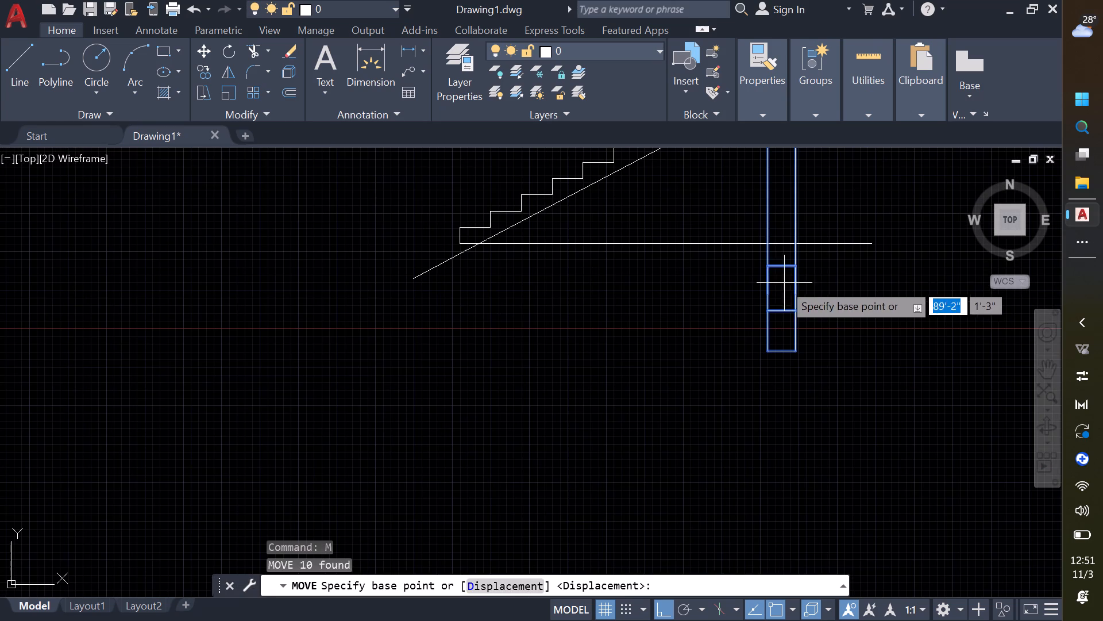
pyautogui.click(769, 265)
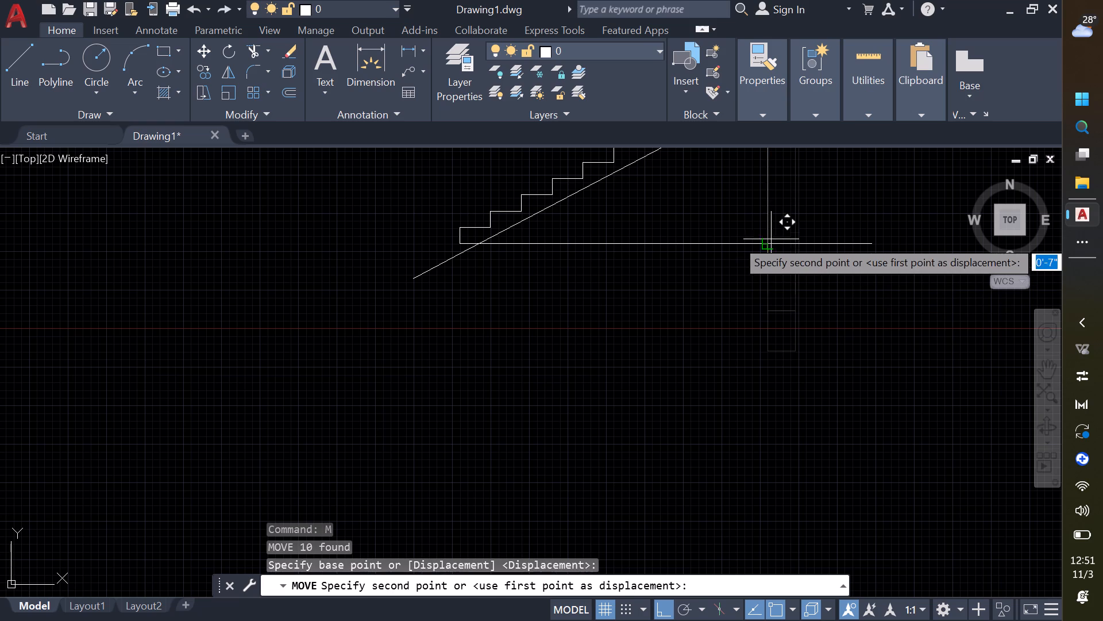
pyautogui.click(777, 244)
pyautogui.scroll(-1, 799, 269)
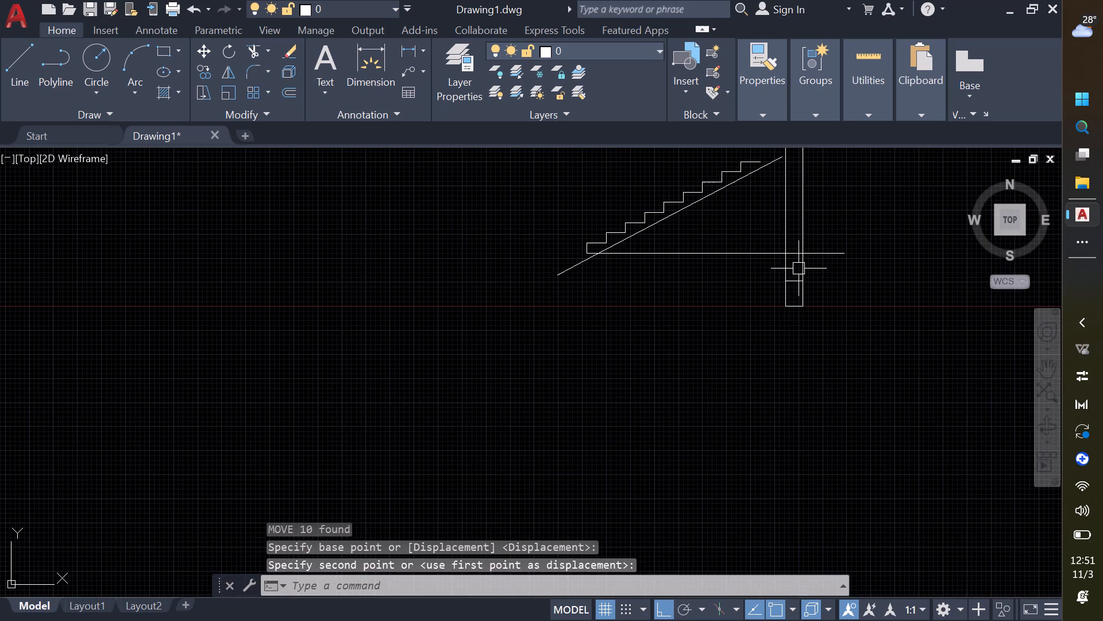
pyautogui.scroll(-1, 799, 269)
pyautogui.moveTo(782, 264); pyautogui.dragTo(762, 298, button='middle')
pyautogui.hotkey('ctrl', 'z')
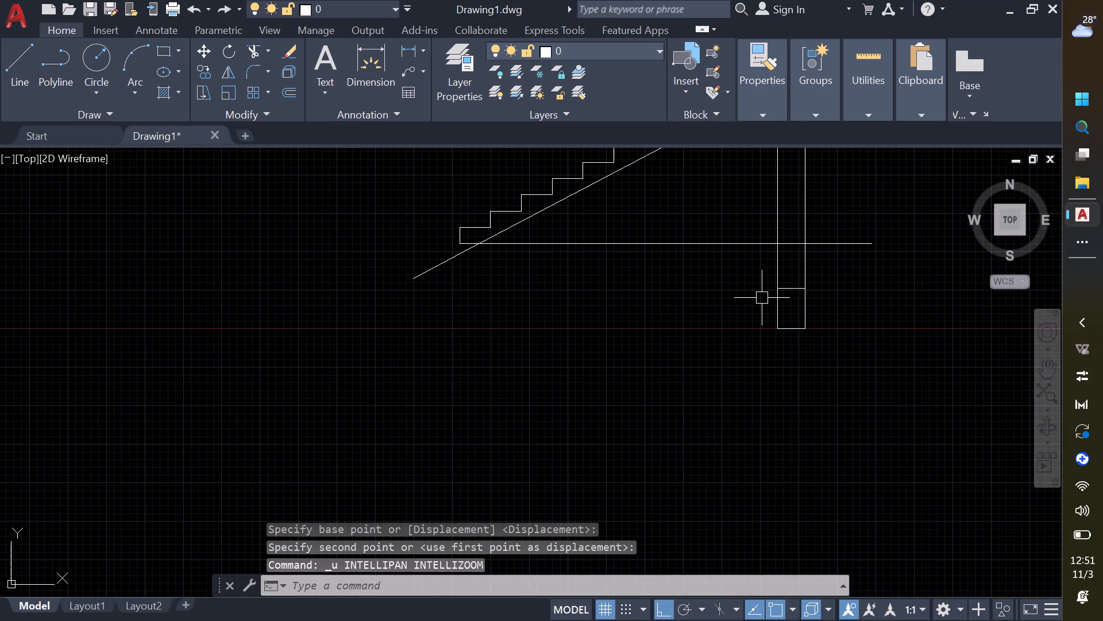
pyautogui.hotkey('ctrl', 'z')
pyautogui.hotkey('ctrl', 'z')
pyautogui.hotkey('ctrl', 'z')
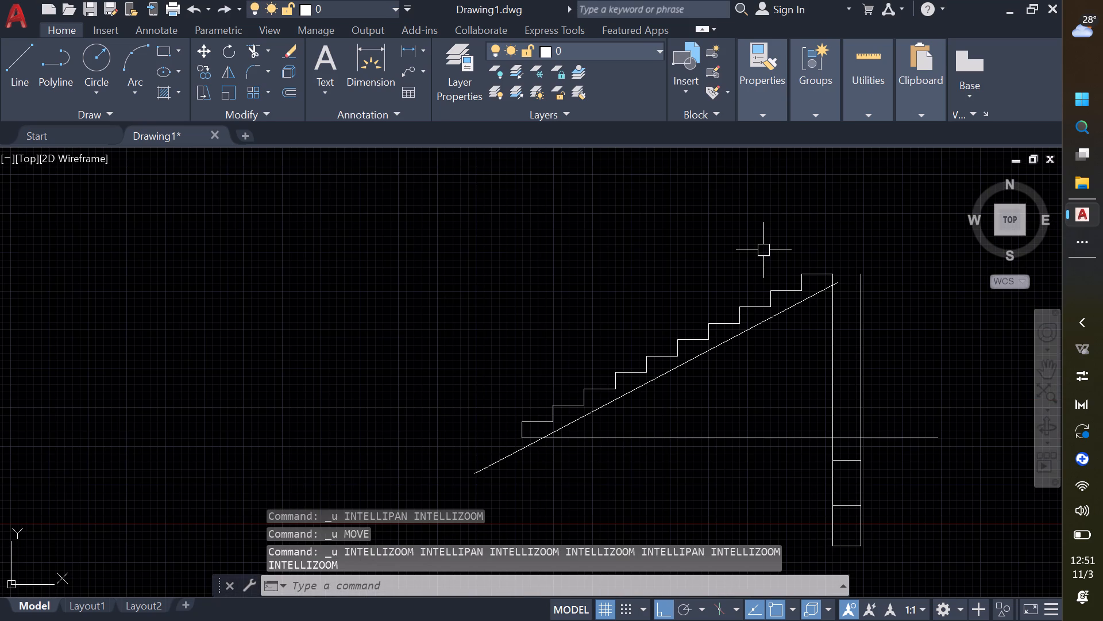
# Undo the earlier edits back to the state before the wall was copied beside the stair.
pyautogui.hotkey('ctrl', 'z')
pyautogui.hotkey('ctrl', 'z')
pyautogui.hotkey('ctrl', 'z')
pyautogui.hotkey('ctrl', 'z')
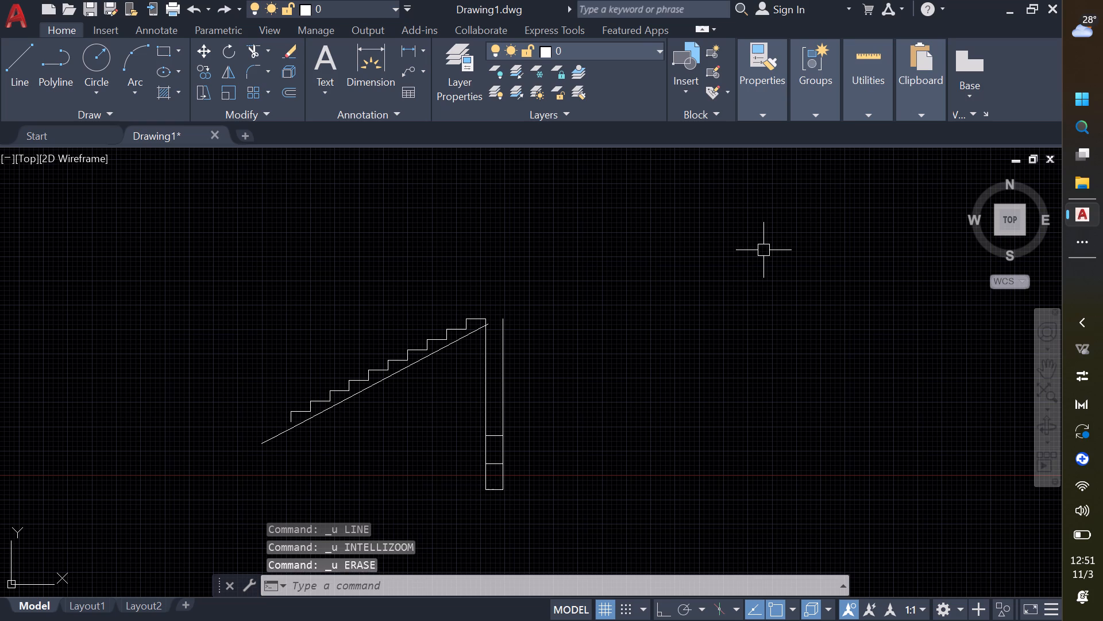
pyautogui.hotkey('ctrl', 'z')
pyautogui.hotkey('ctrl', 'z')
pyautogui.hotkey('ctrl', 'z')
pyautogui.hotkey('ctrl', 'z')
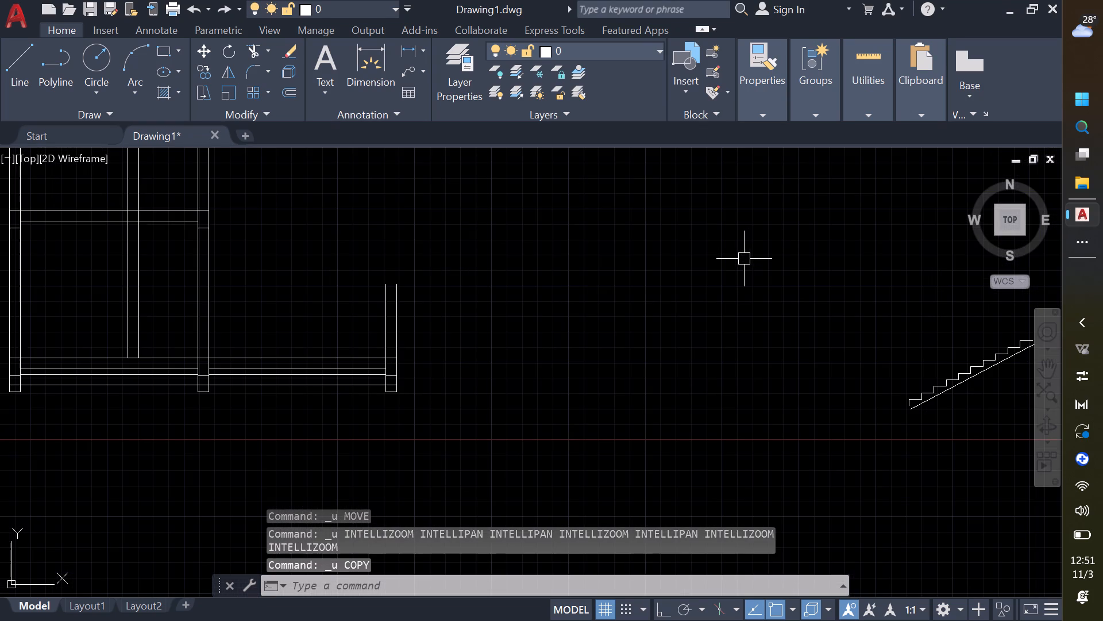
# Copy the whole end wall of the plan, with its crosslines, about 46'-3" across to the open space just beyond the stair's upper end.
pyautogui.moveTo(329, 244); pyautogui.dragTo(340, 246)
pyautogui.click(435, 423)
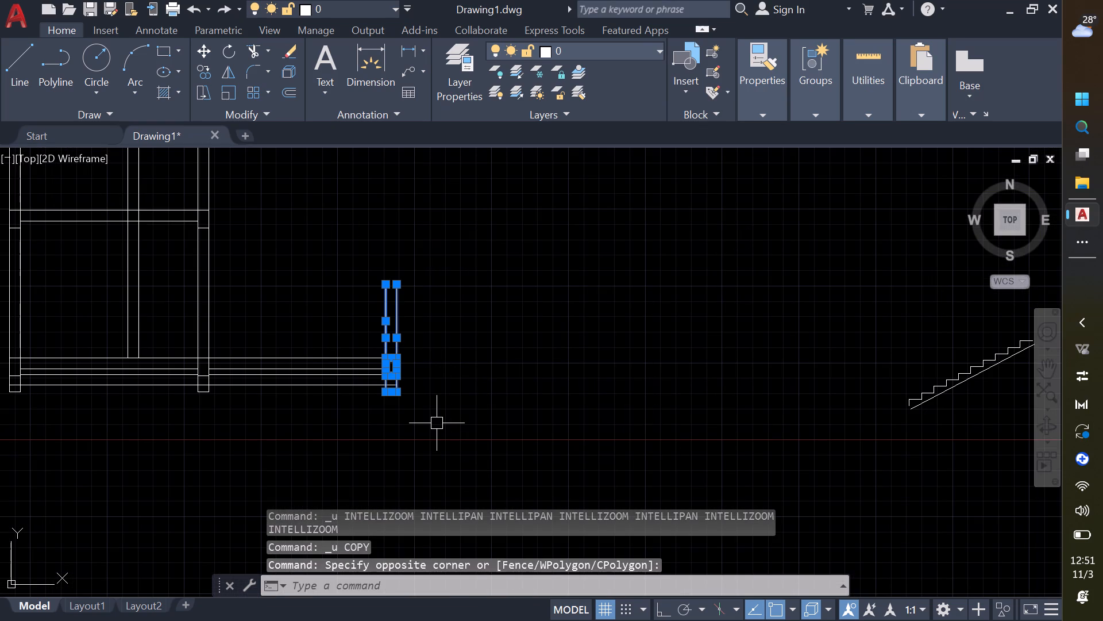
pyautogui.write('co')
pyautogui.press('space')
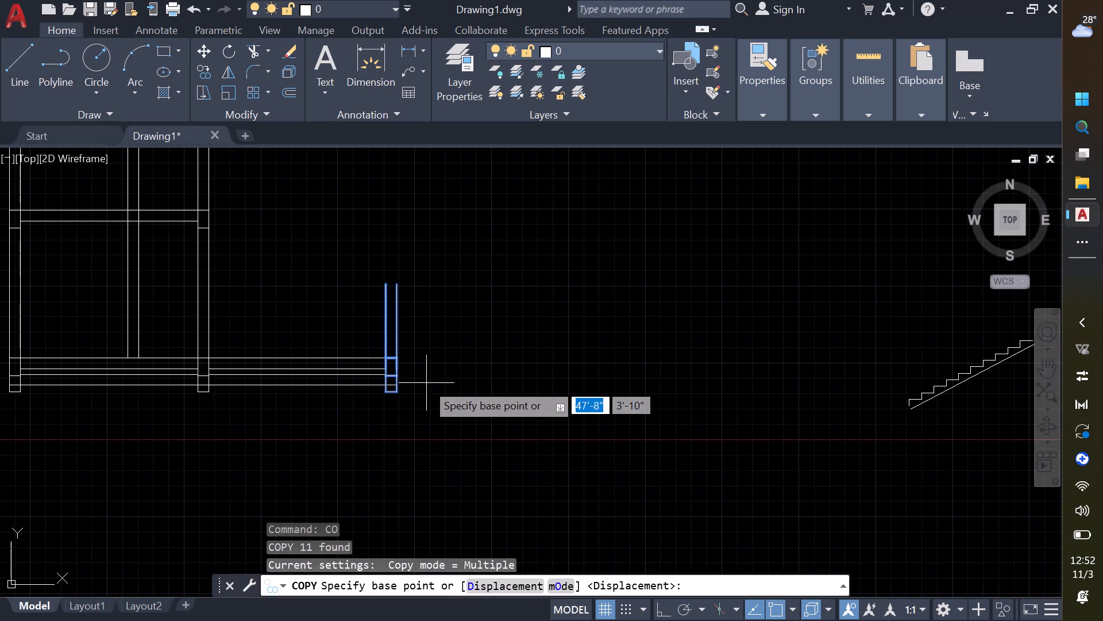
pyautogui.click(394, 361)
pyautogui.scroll(-1, 663, 381)
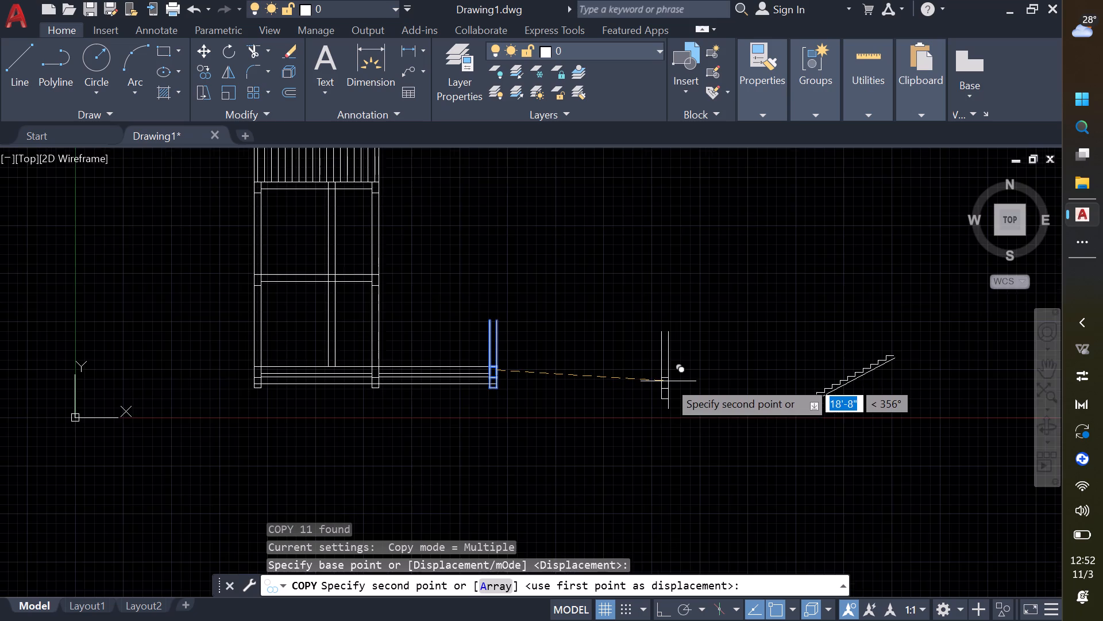
pyautogui.scroll(-1, 668, 381)
pyautogui.moveTo(641, 381); pyautogui.dragTo(392, 386, button='middle')
pyautogui.scroll(3, 470, 363)
pyautogui.moveTo(715, 469); pyautogui.dragTo(602, 400, button='middle')
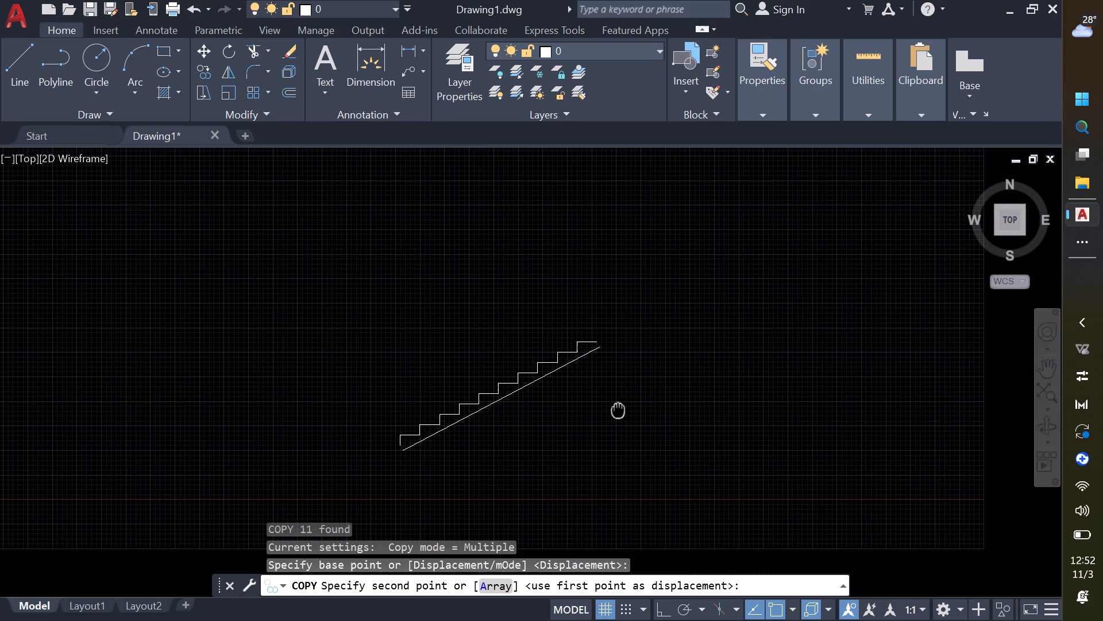
pyautogui.moveTo(602, 400); pyautogui.dragTo(569, 388, button='middle')
pyautogui.scroll(1, 570, 389)
pyautogui.click(627, 464)
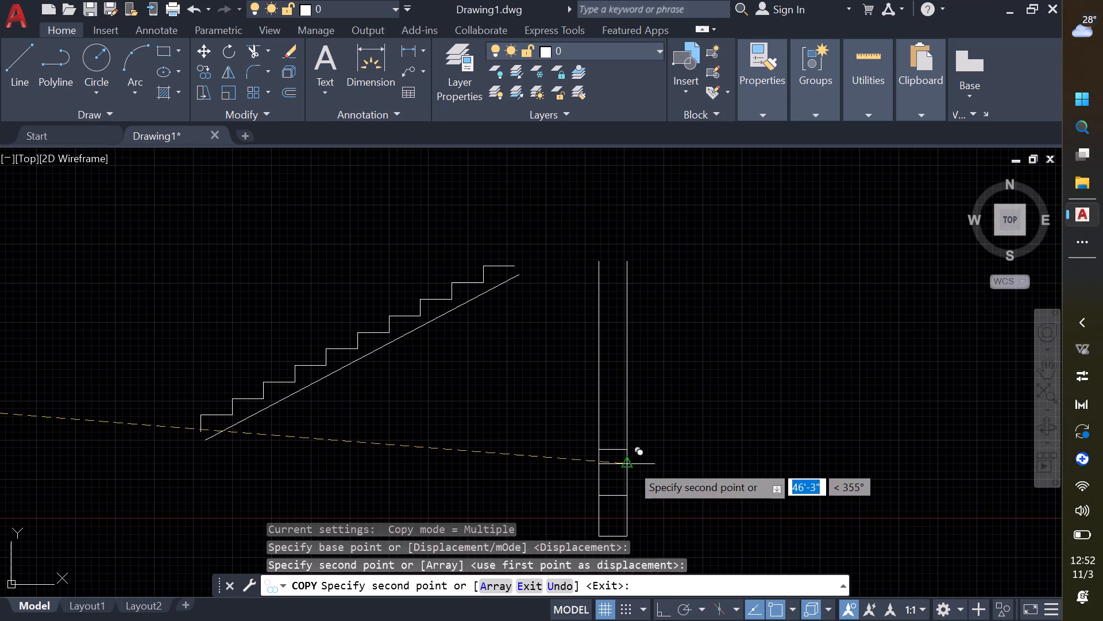
pyautogui.press('Escape')
# Draw a horizontal line with Ortho on from the lowest riser's foot, about 14'-6" long, past the copied wall's outer face.
pyautogui.write('l')
pyautogui.press('space')
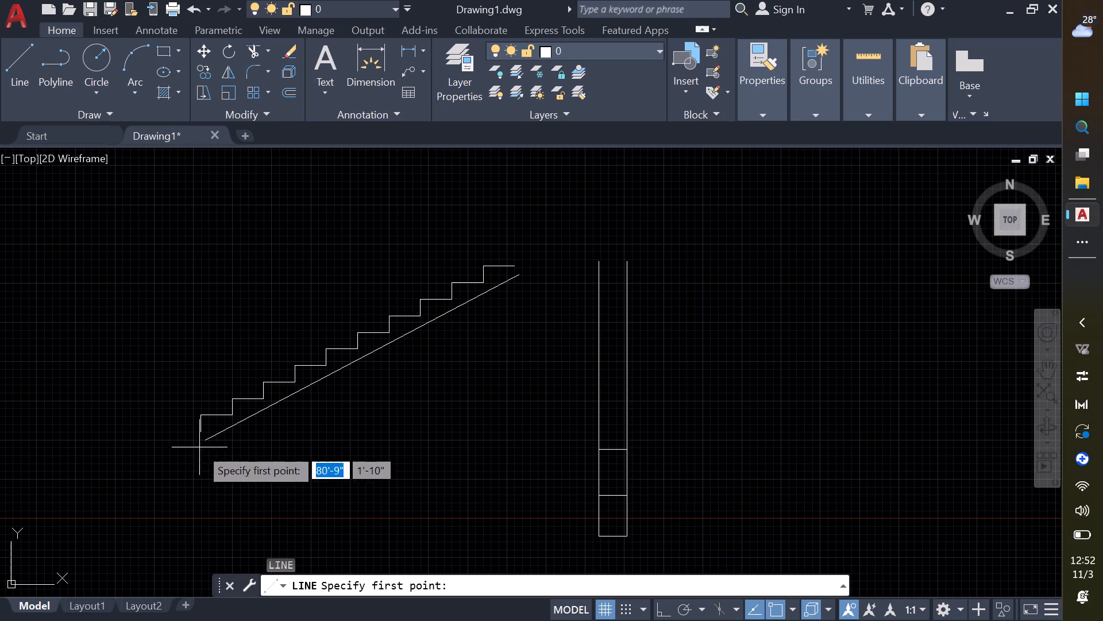
pyautogui.click(198, 430)
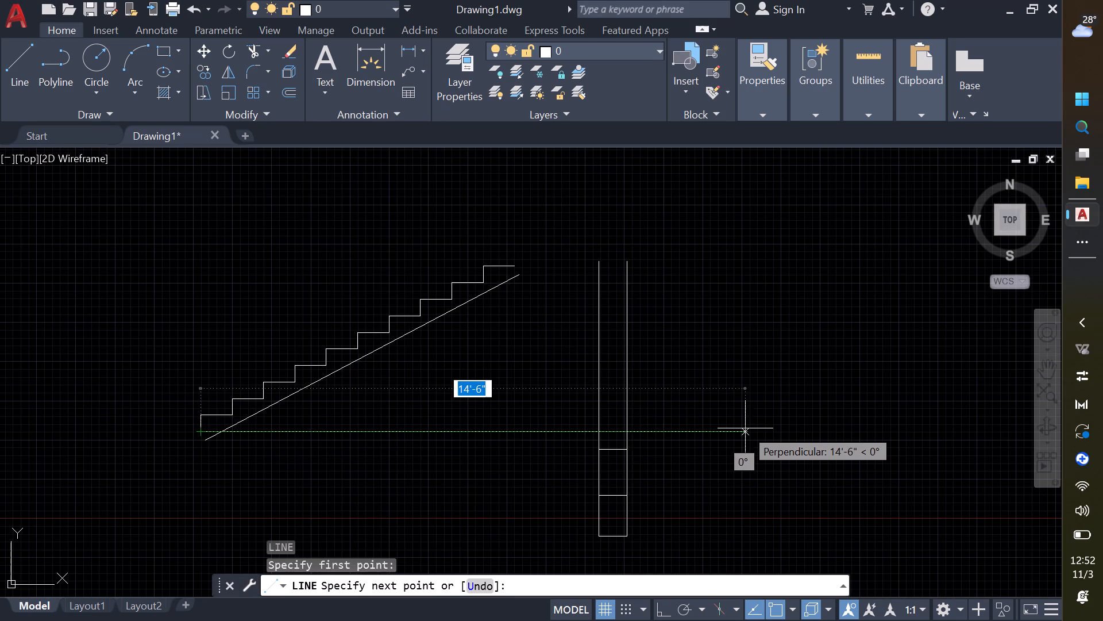
pyautogui.hotkey('shift', 'F8')
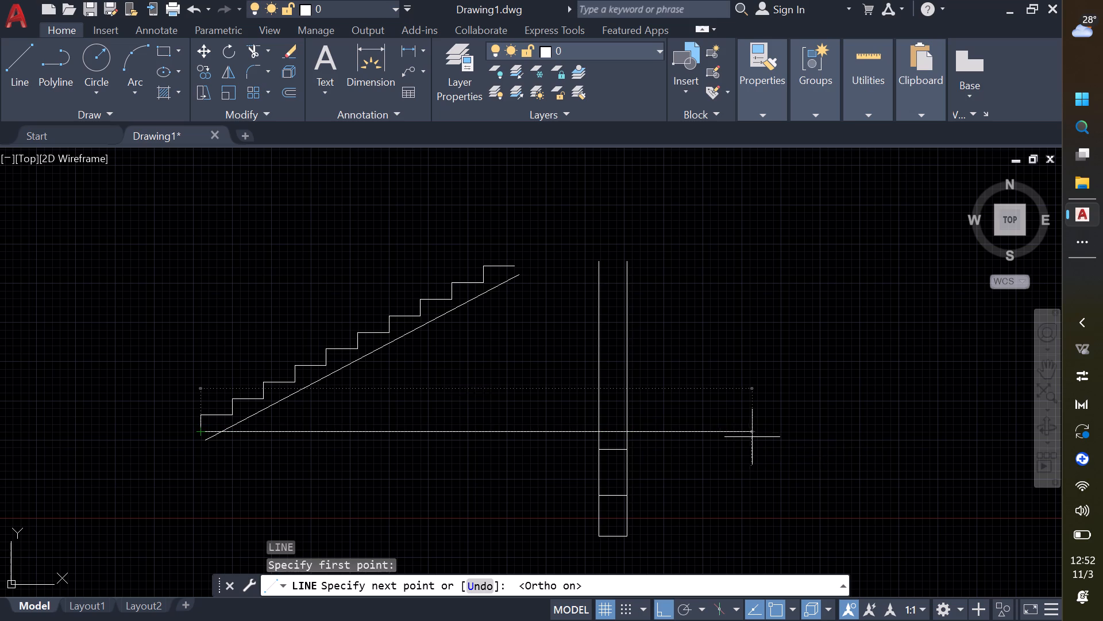
pyautogui.click(752, 437)
pyautogui.press('Escape')
# Move the copied wall with Ortho off so its inner face meets the sloped line's upper end, with its top 0'-10" above that end.
pyautogui.moveTo(645, 555); pyautogui.dragTo(645, 568)
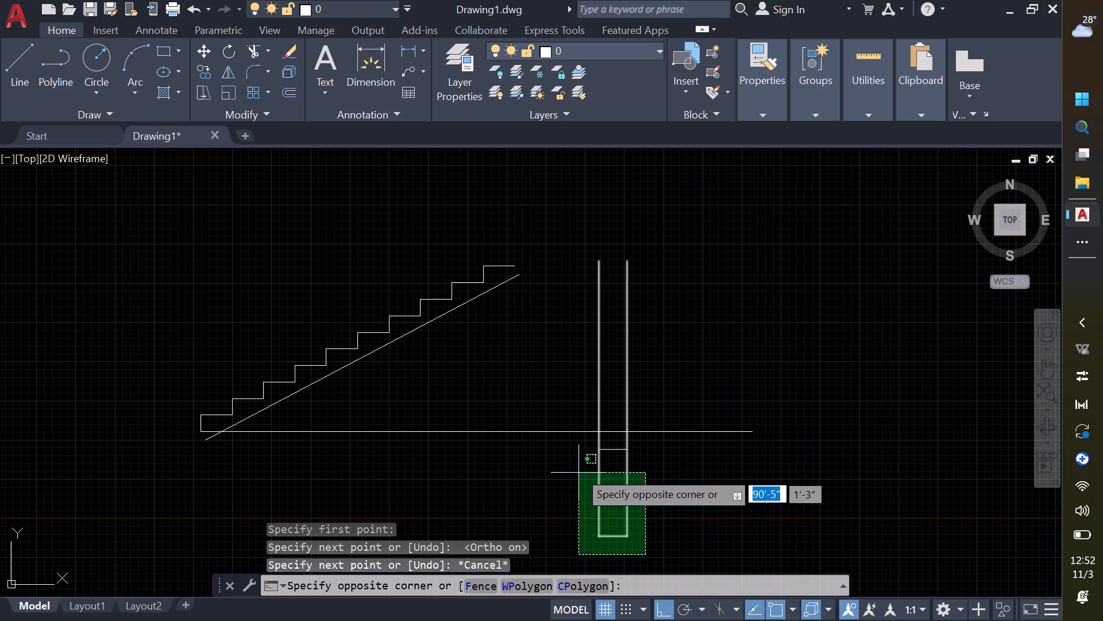
pyautogui.click(591, 446)
pyautogui.write('m')
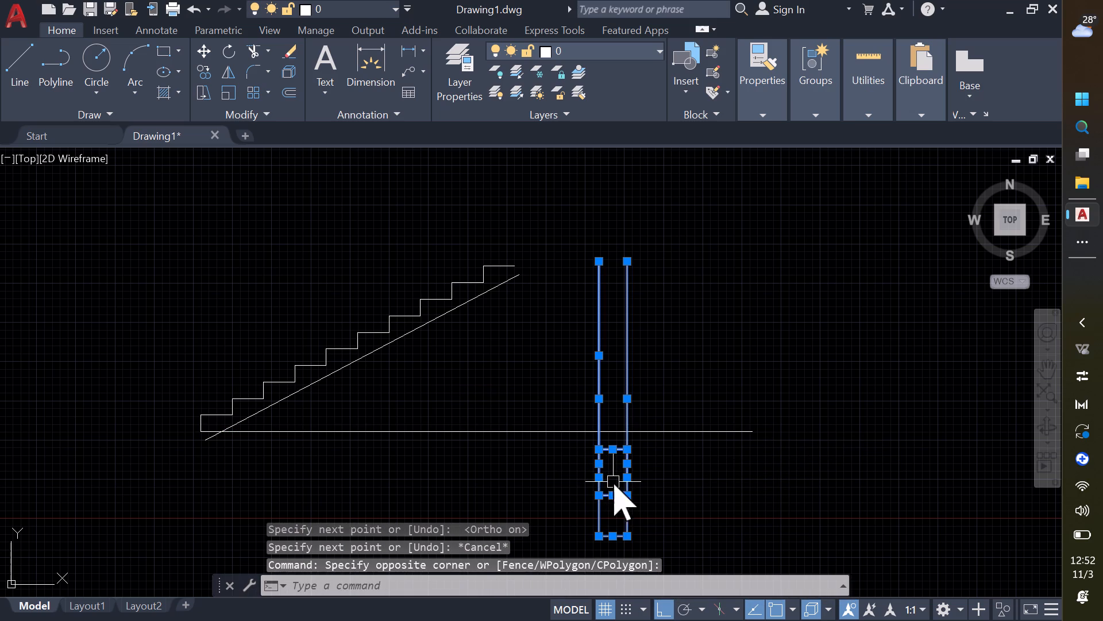
pyautogui.press('space')
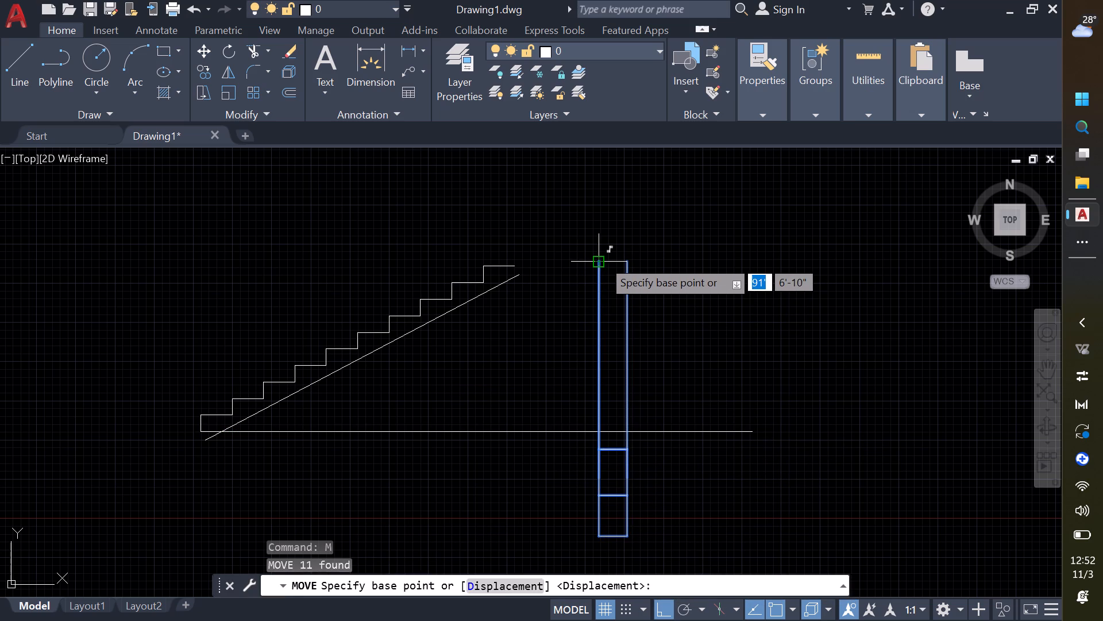
pyautogui.click(602, 259)
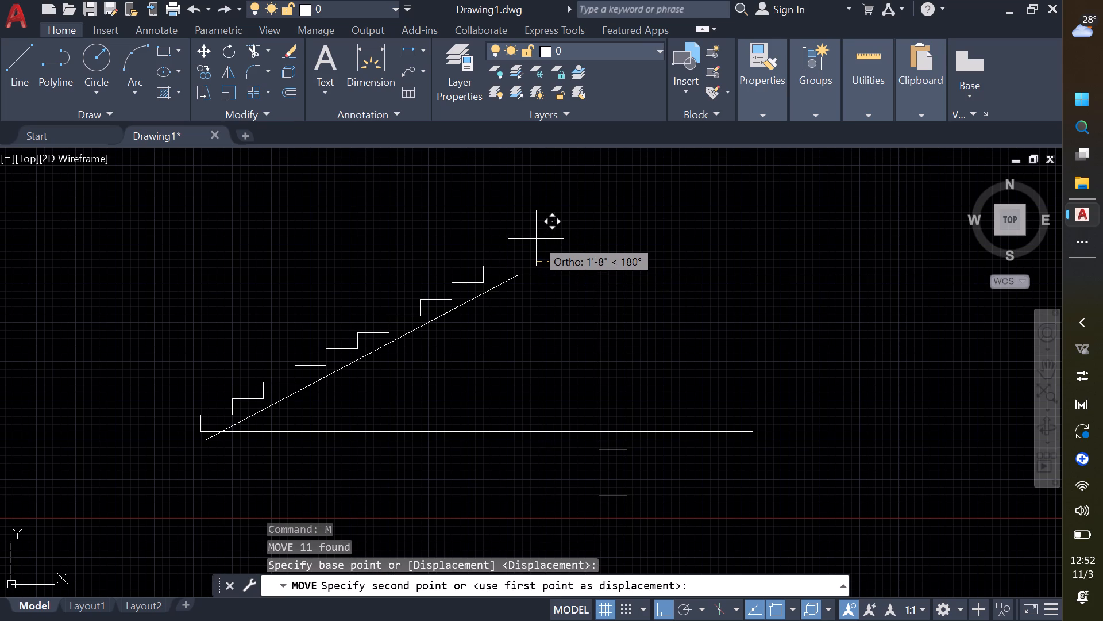
pyautogui.hotkey('shift', 'F8')
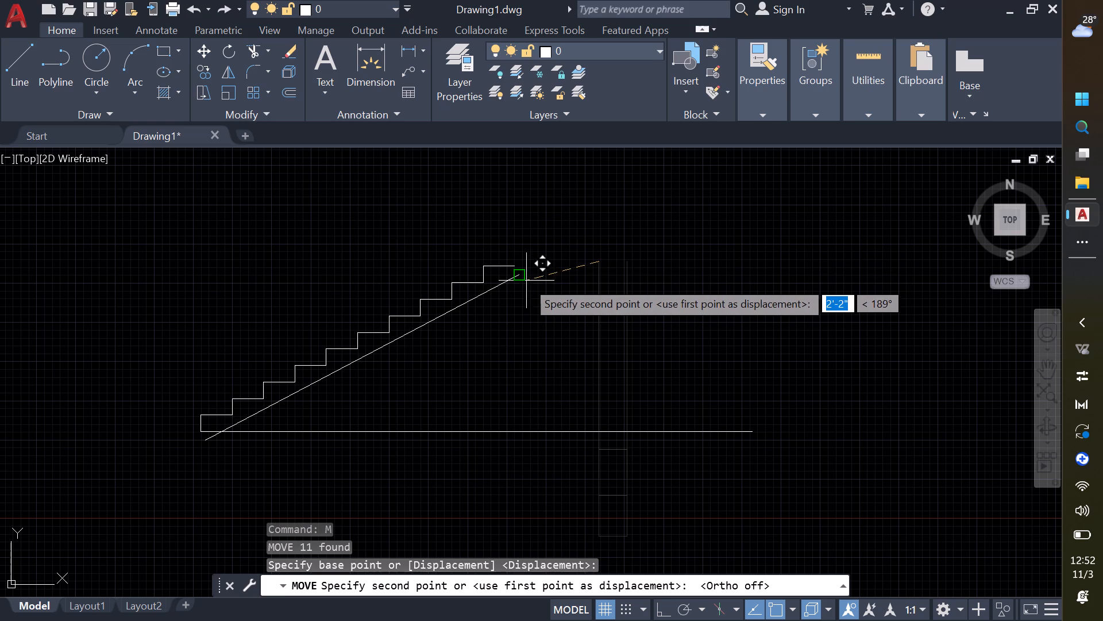
pyautogui.click(520, 243)
pyautogui.press('Escape')
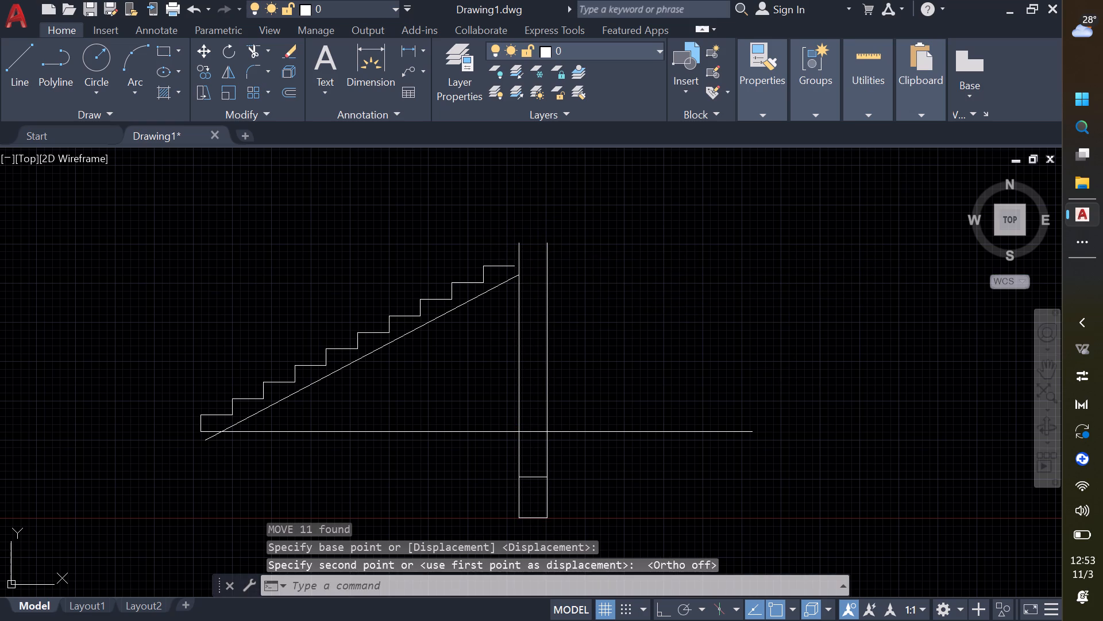
# Trim the horizontal line beyond the wall's outer face and erase the rest of it, keeping the wall's crosslines.
pyautogui.write('tr')
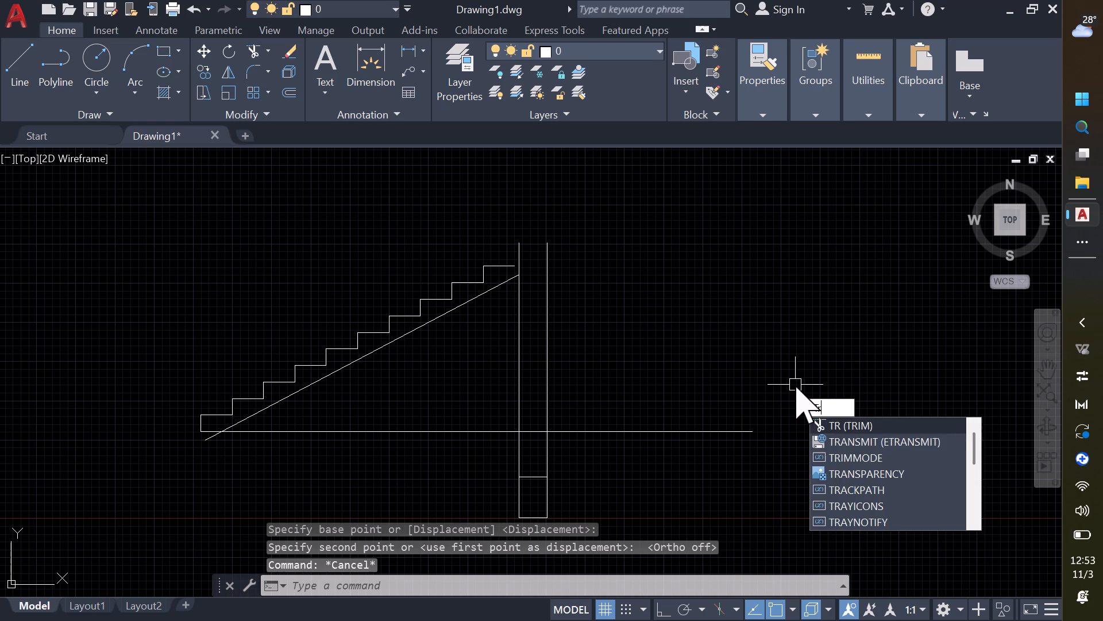
pyautogui.press('space')
pyautogui.moveTo(703, 378); pyautogui.dragTo(696, 496)
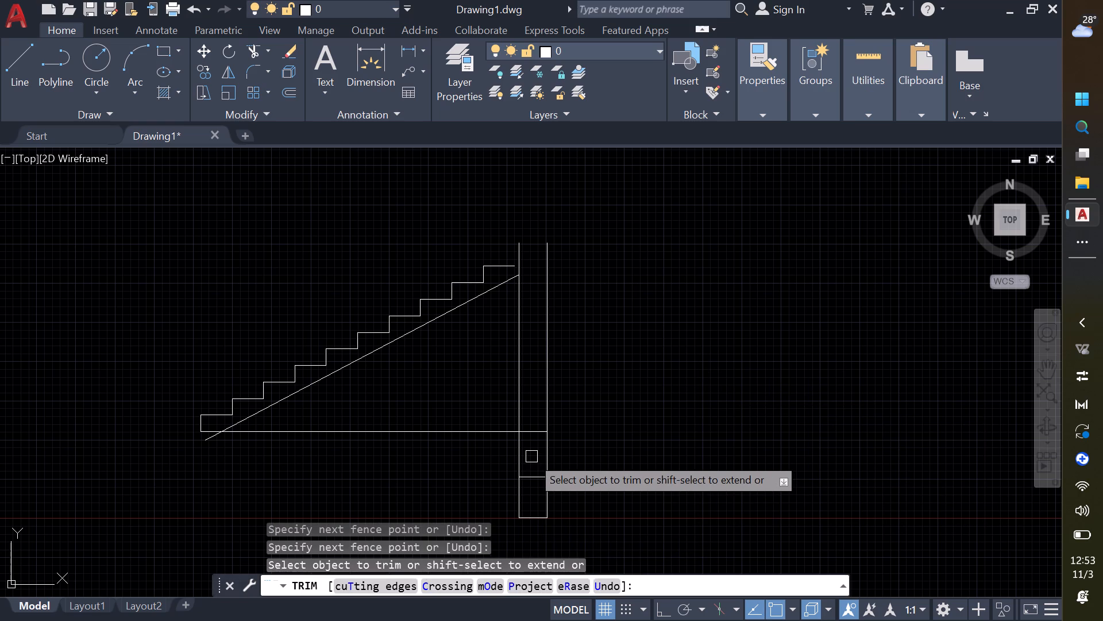
pyautogui.press('Escape')
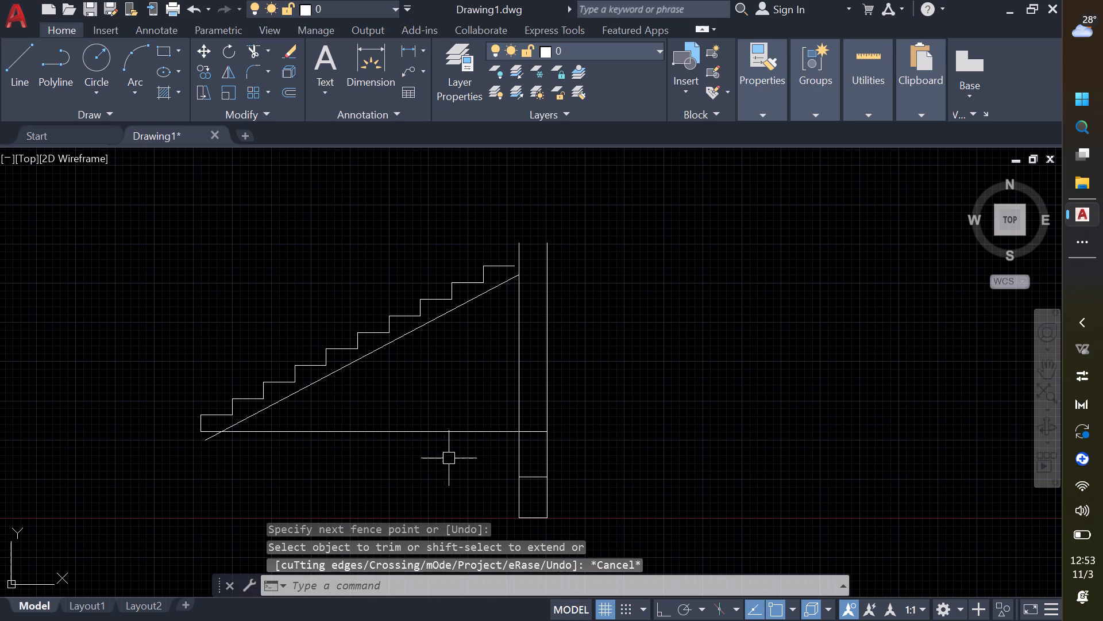
pyautogui.click(322, 432)
pyautogui.write('e')
pyautogui.press('space')
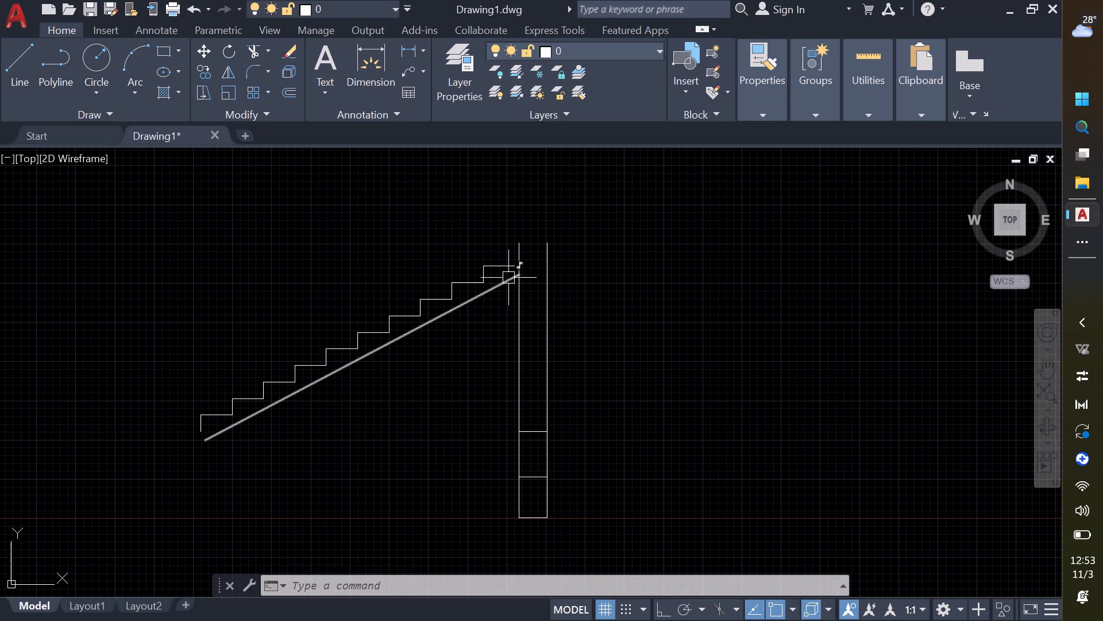
# Draw a horizontal line about 1'-7" long from the top tread's end across the wall, past its outer face.
pyautogui.press('l')
pyautogui.press('space')
pyautogui.moveTo(516, 267); pyautogui.dragTo(524, 267)
pyautogui.click(573, 271)
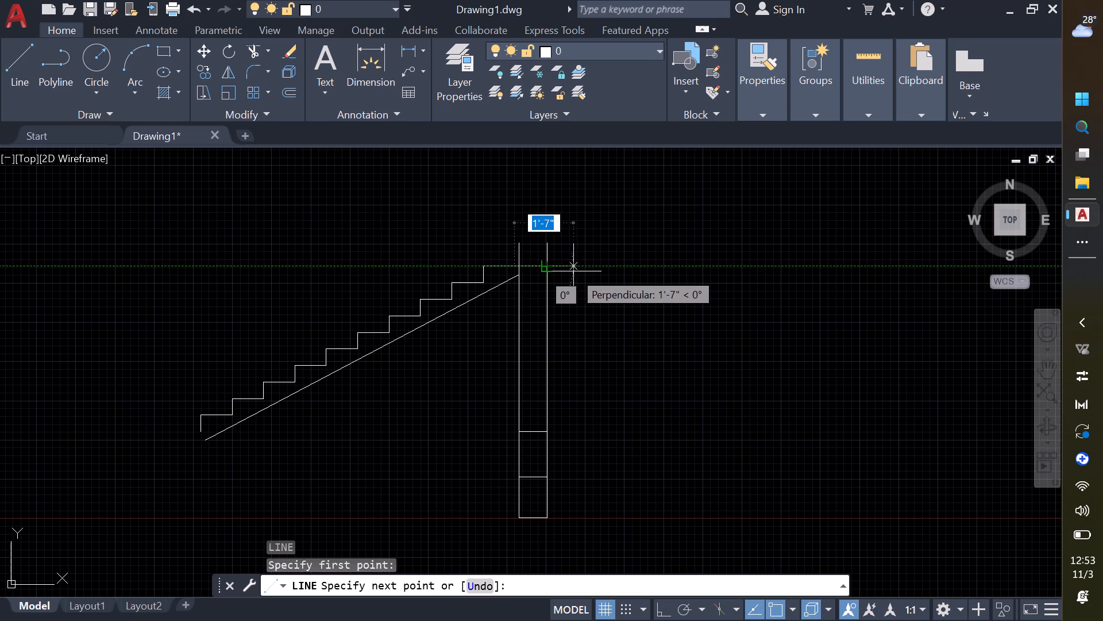
pyautogui.press('Escape')
# Trim the top tread's continuation line back to the wall's inner face, removing the parts within and beyond the wall.
pyautogui.press('t')
pyautogui.press('r')
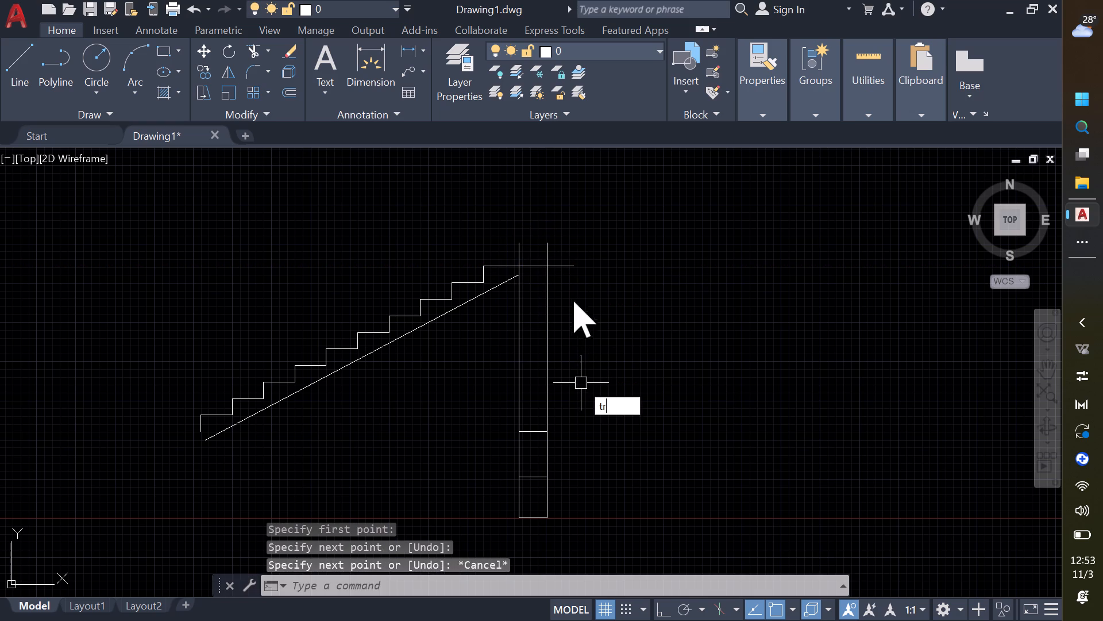
pyautogui.press('space')
pyautogui.click(567, 264)
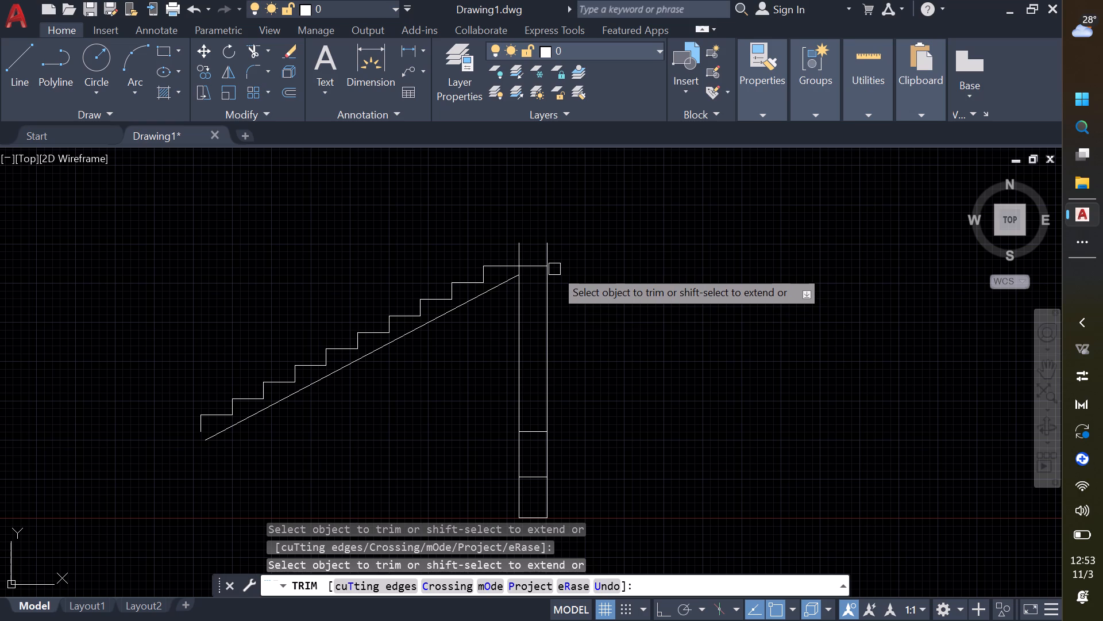
pyautogui.click(531, 269)
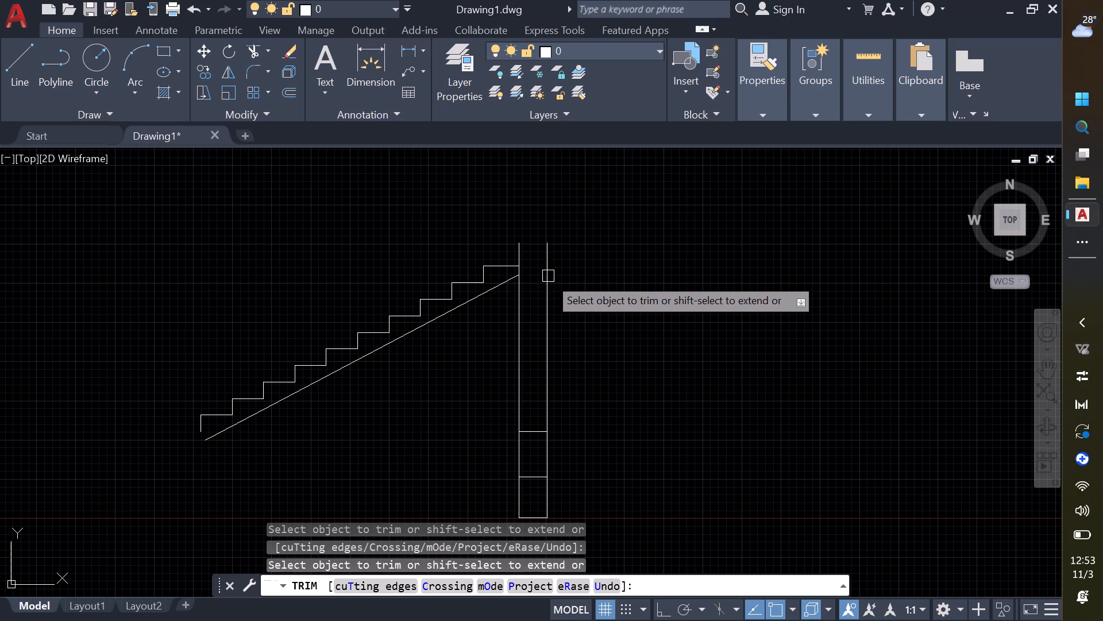
# Copy the top riser and tread up one step so the copied riser starts at the wall's inner face.
pyautogui.press('Escape')
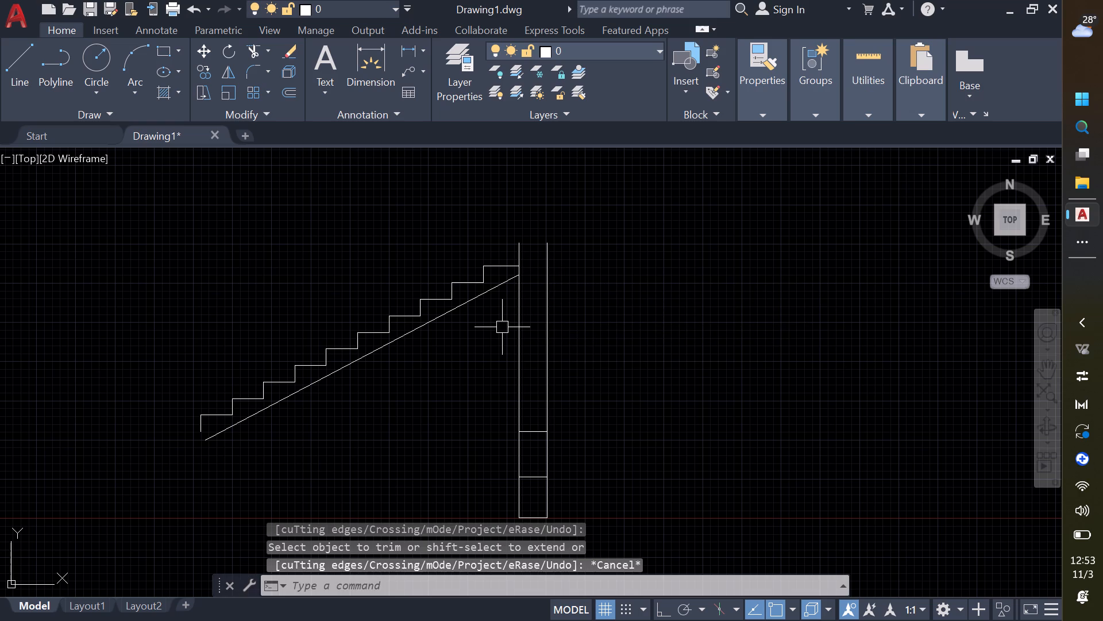
pyautogui.click(475, 254)
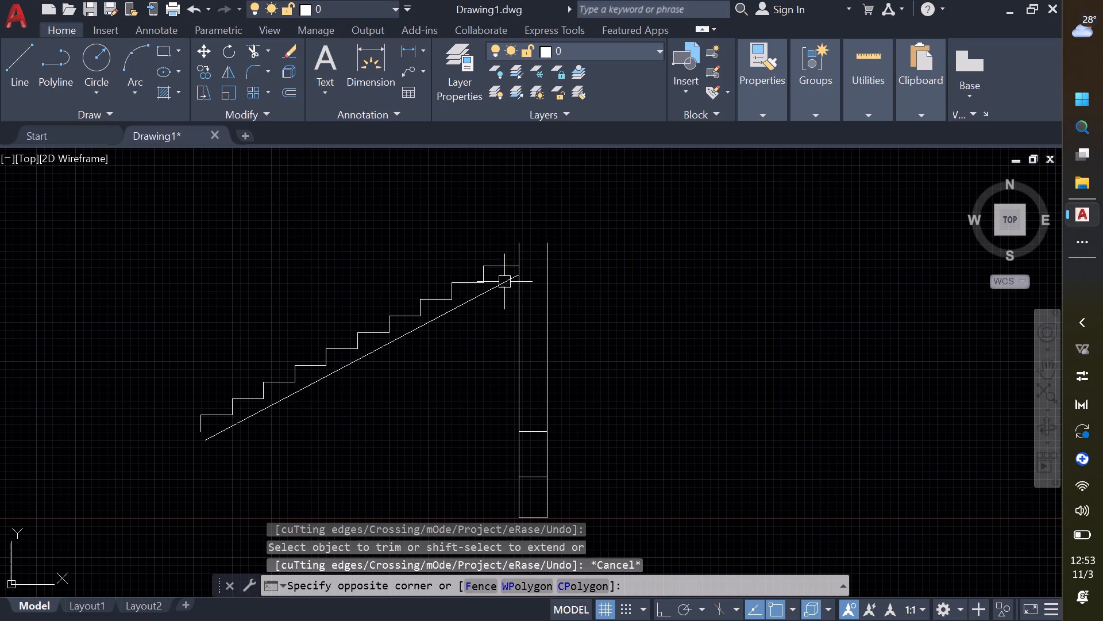
pyautogui.click(504, 282)
pyautogui.moveTo(460, 262); pyautogui.dragTo(470, 263)
pyautogui.click(547, 285)
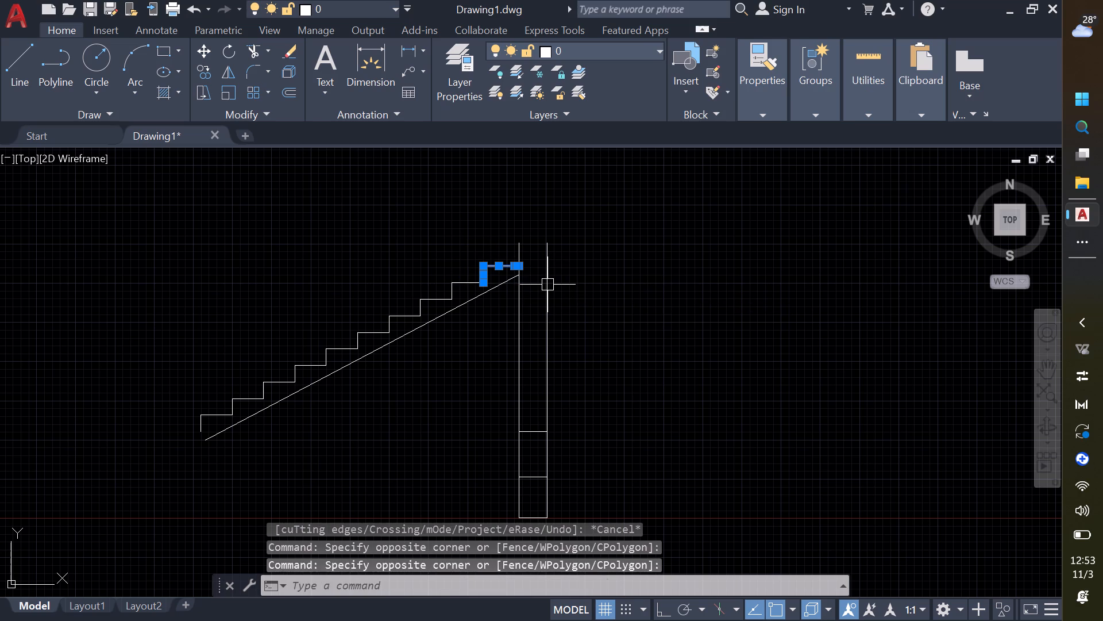
pyautogui.press('c')
pyautogui.write('o')
pyautogui.press('space')
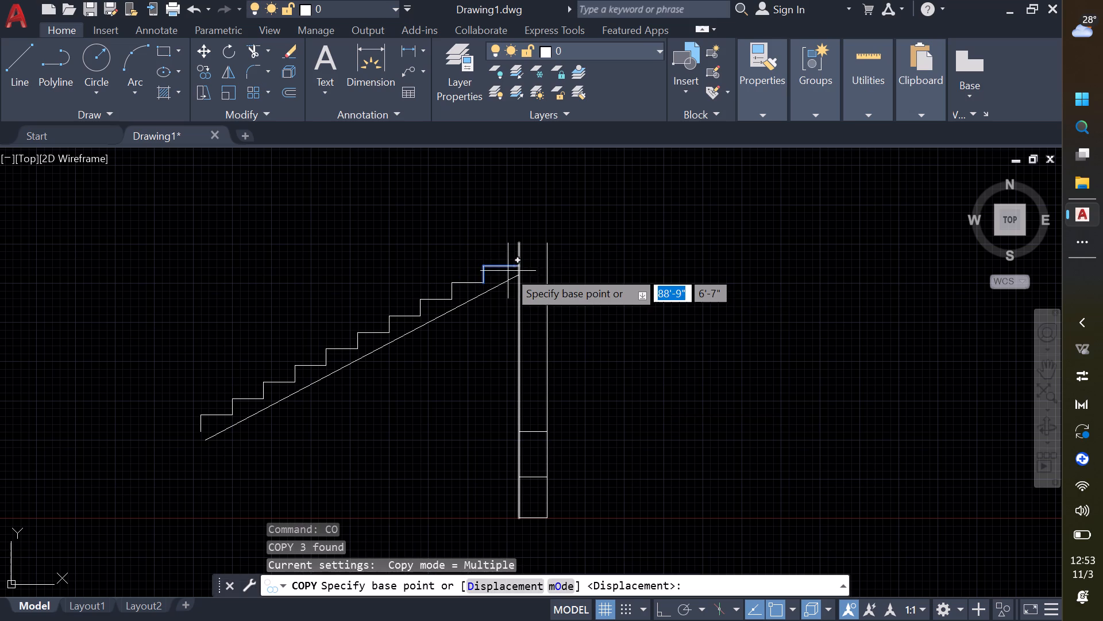
pyautogui.click(486, 285)
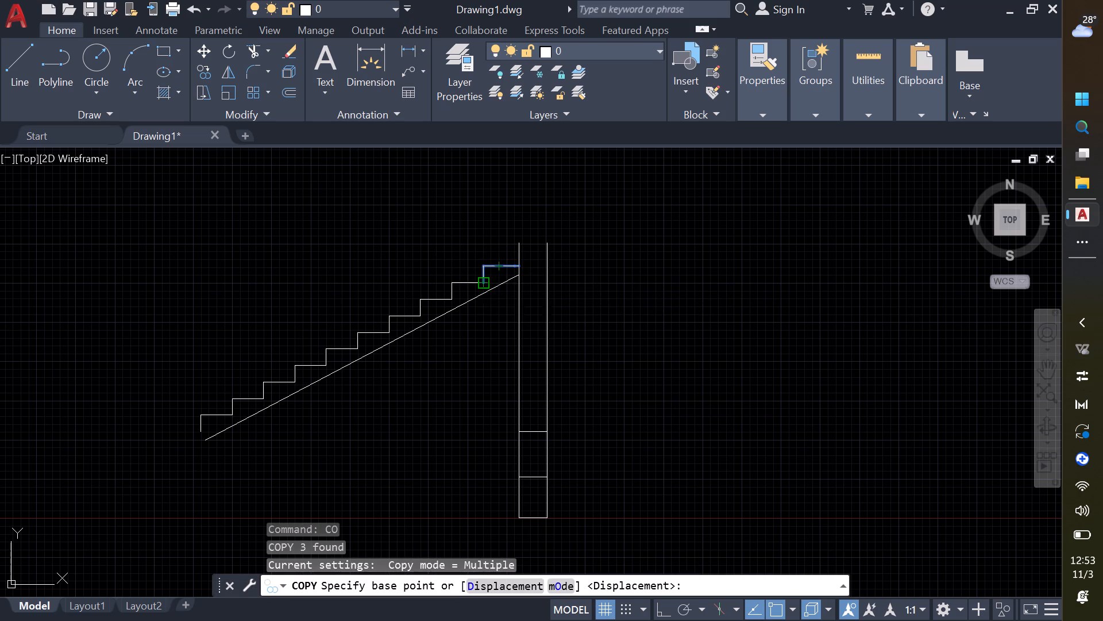
pyautogui.click(518, 262)
pyautogui.press('Escape')
# Trim both wall face lines above the copied top tread.
pyautogui.scroll(2, 524, 251)
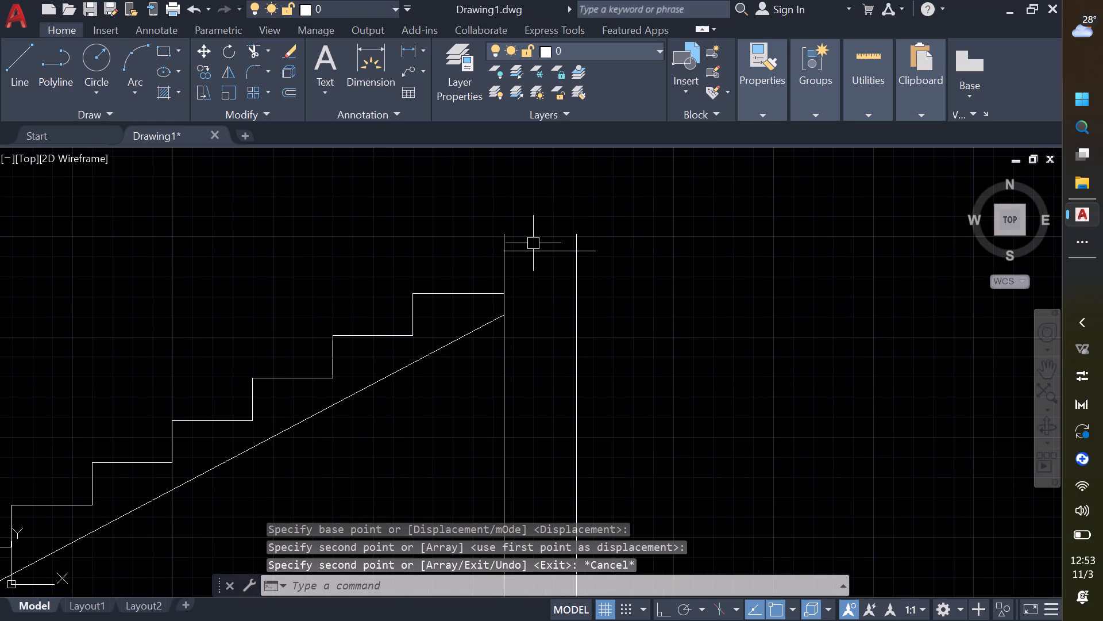
pyautogui.write('tr')
pyautogui.press('space')
pyautogui.click(507, 241)
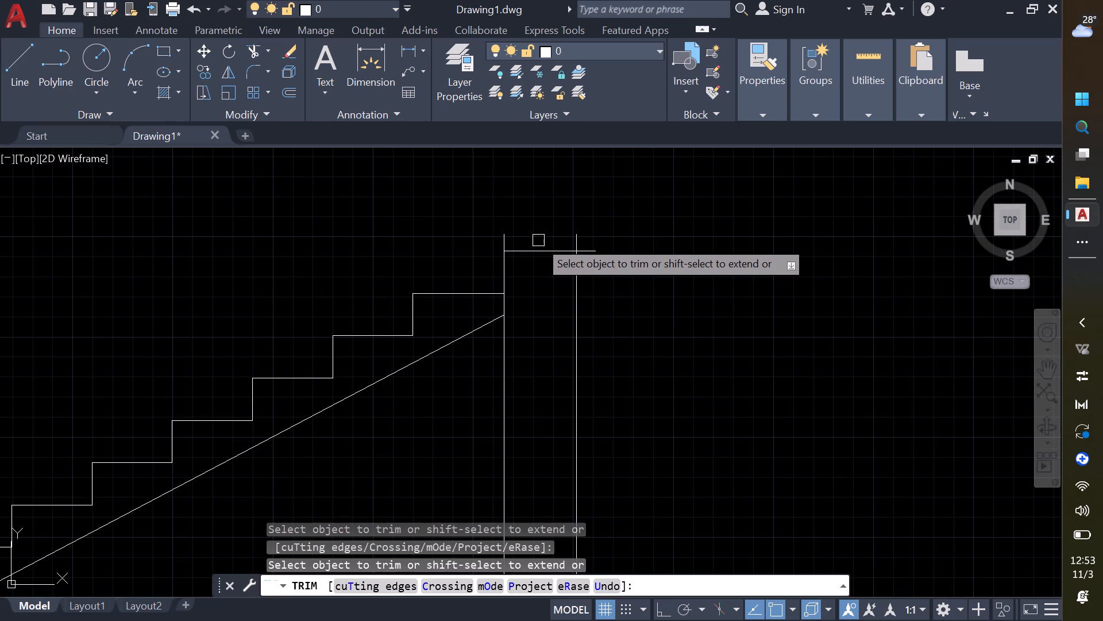
pyautogui.moveTo(615, 232); pyautogui.dragTo(538, 239)
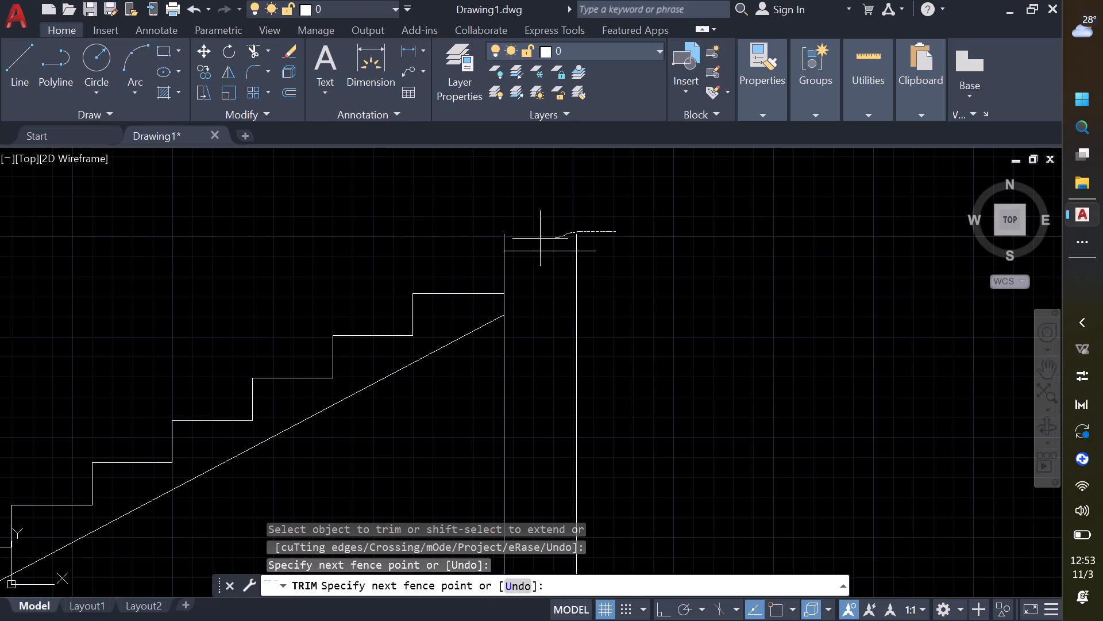
pyautogui.moveTo(538, 239); pyautogui.dragTo(469, 234)
pyautogui.moveTo(535, 235); pyautogui.dragTo(602, 231)
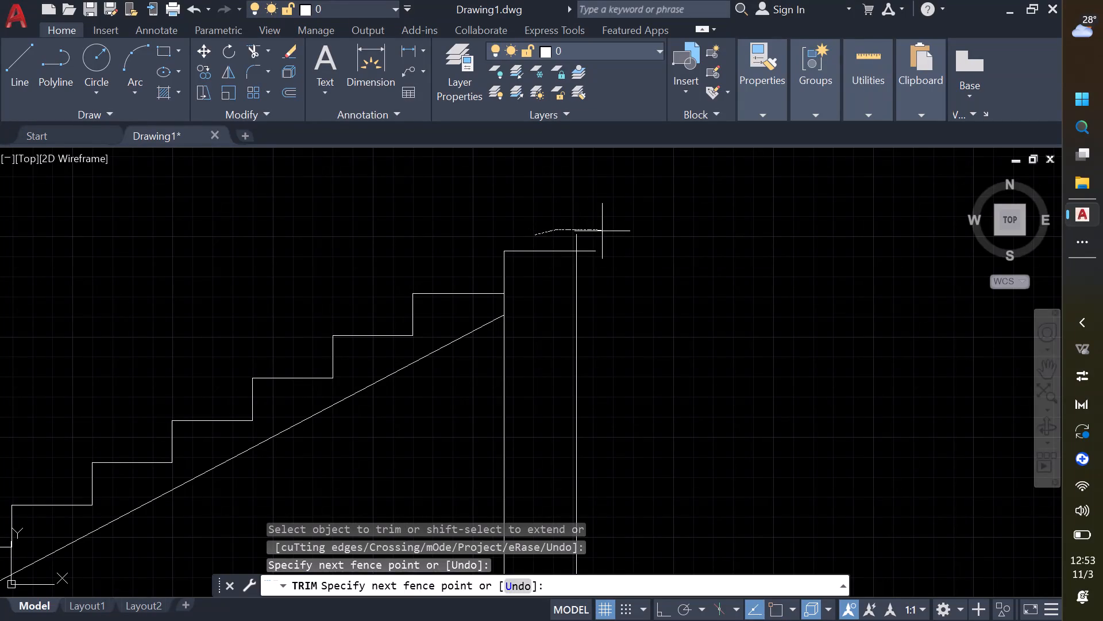
pyautogui.moveTo(602, 231); pyautogui.dragTo(531, 244)
pyautogui.scroll(-1, 548, 254)
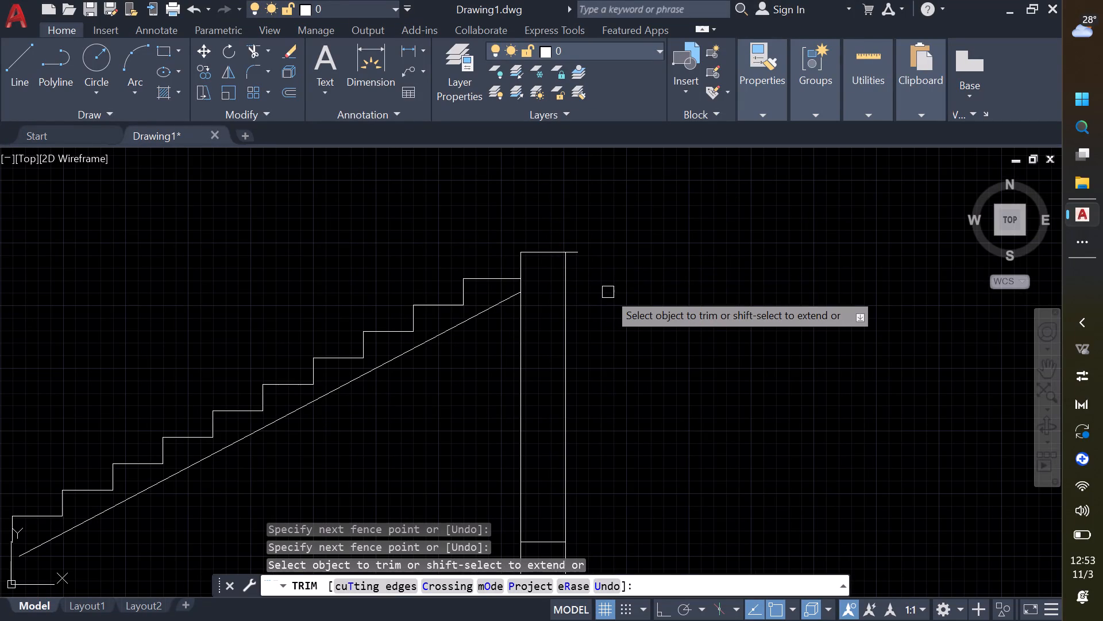
pyautogui.press('Escape')
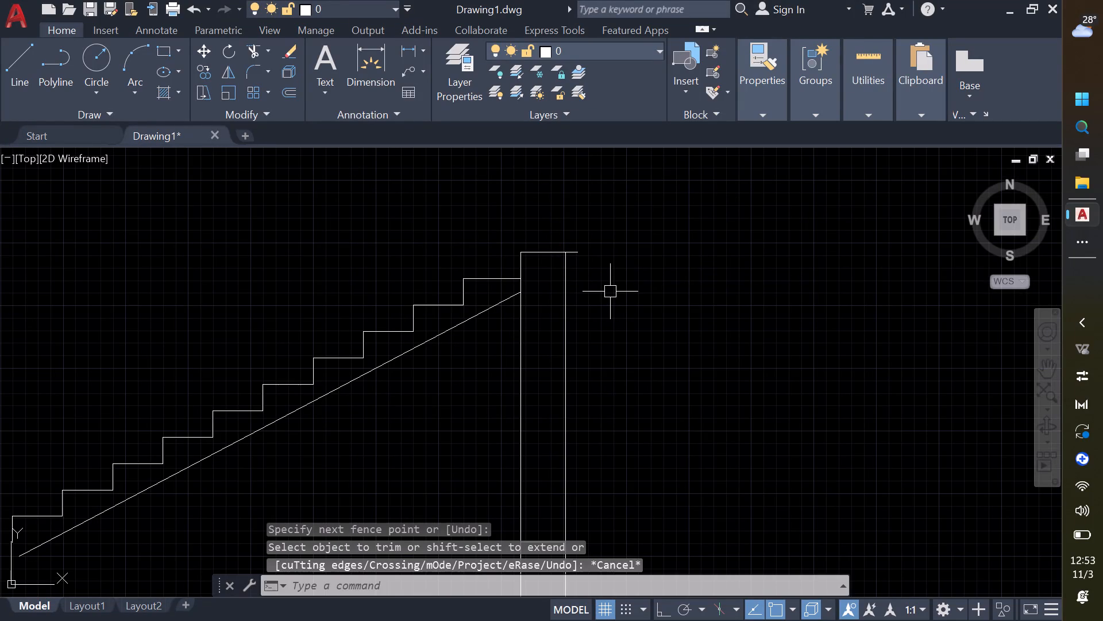
# With Ortho on, draw a 4' horizontal line from the top of the wall's inner face out past its outer face.
pyautogui.write('l')
pyautogui.press('space')
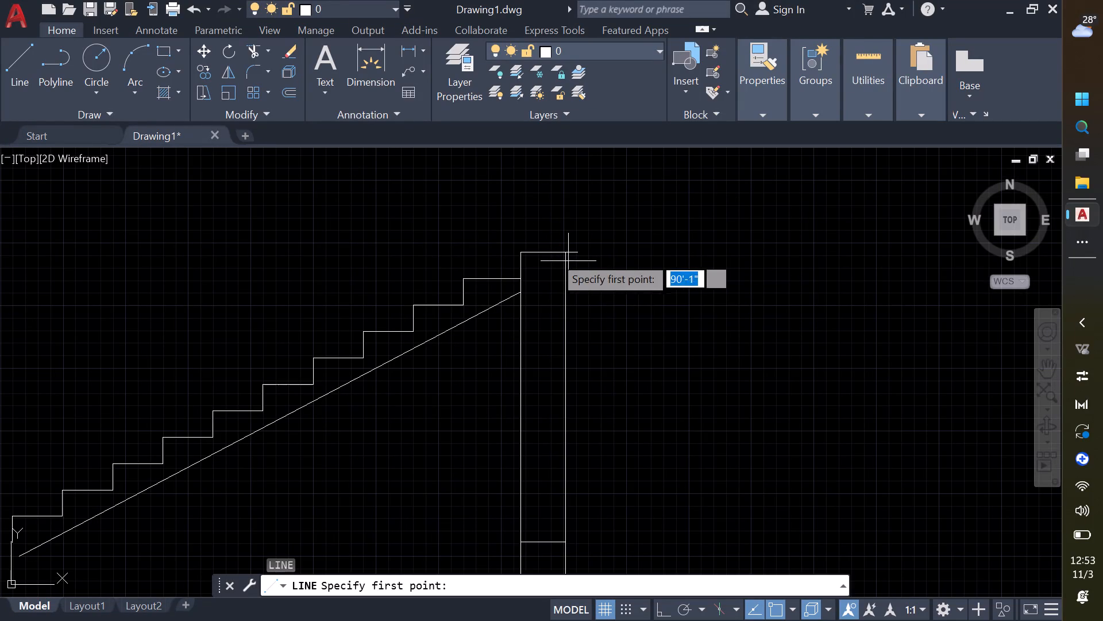
pyautogui.click(518, 252)
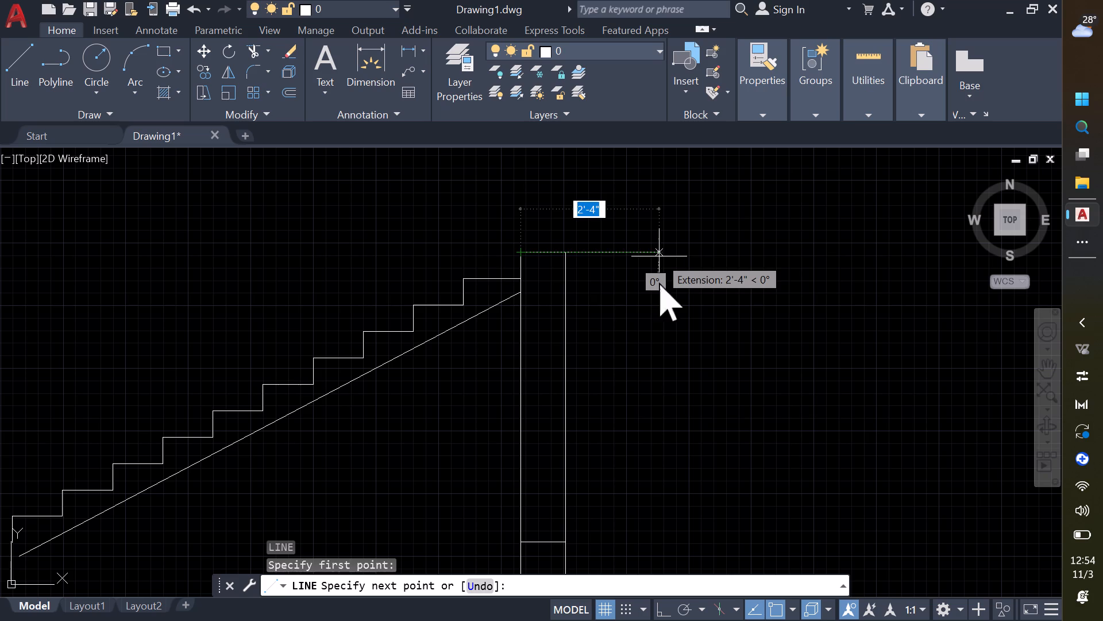
pyautogui.hotkey('shift', 'F8')
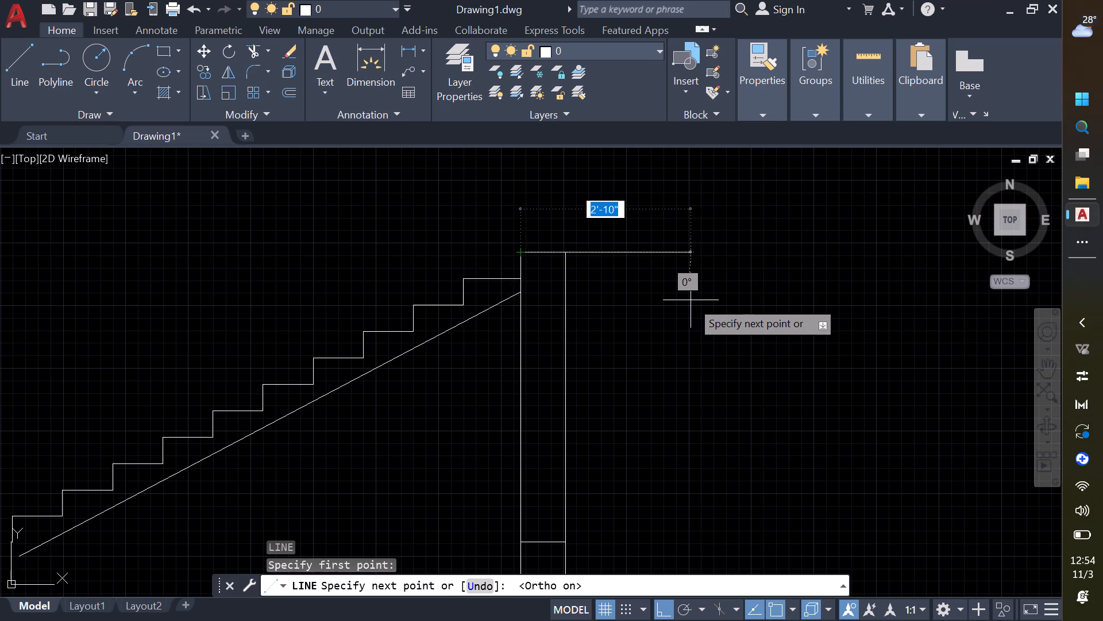
pyautogui.write("4'")
pyautogui.press('Return')
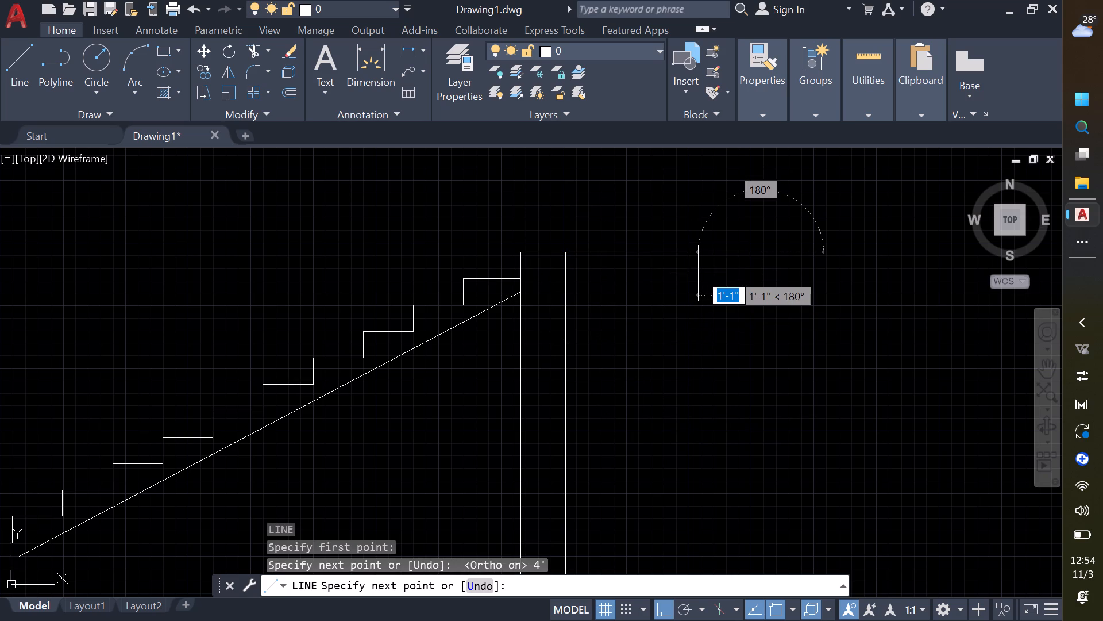
pyautogui.press('Escape')
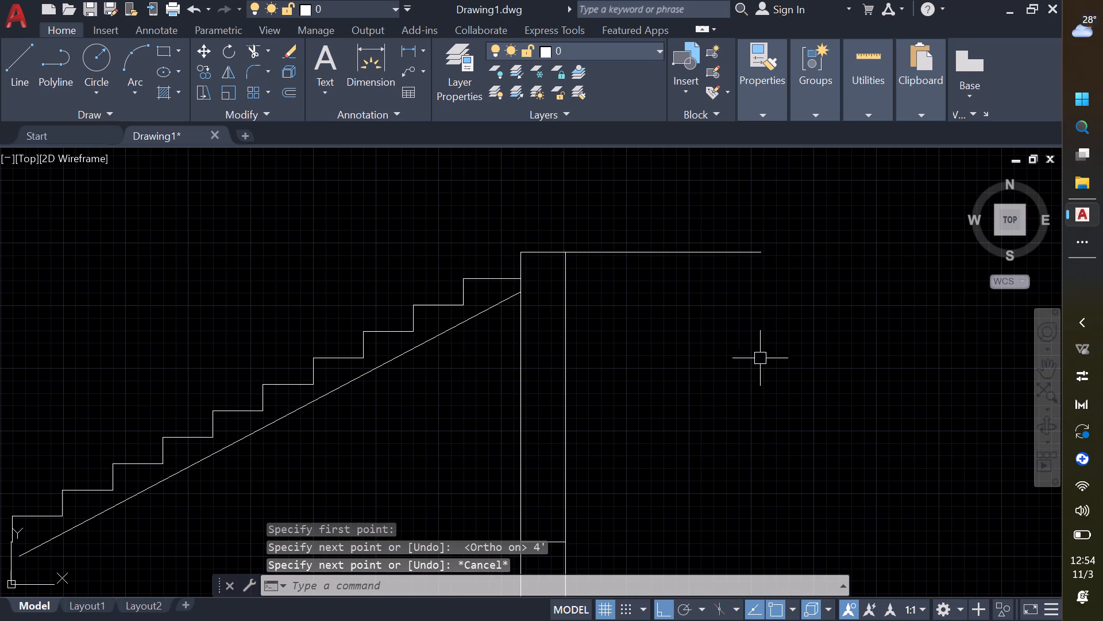
# Erase the sloped line beneath the stair.
pyautogui.scroll(-2, 679, 366)
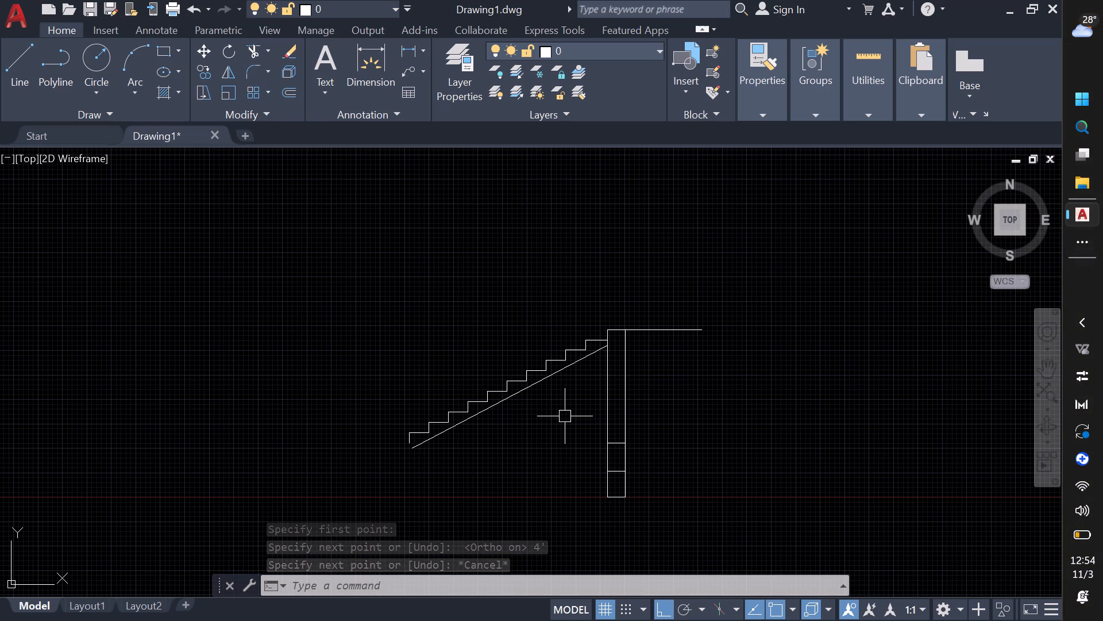
pyautogui.scroll(1, 534, 411)
pyautogui.click(494, 390)
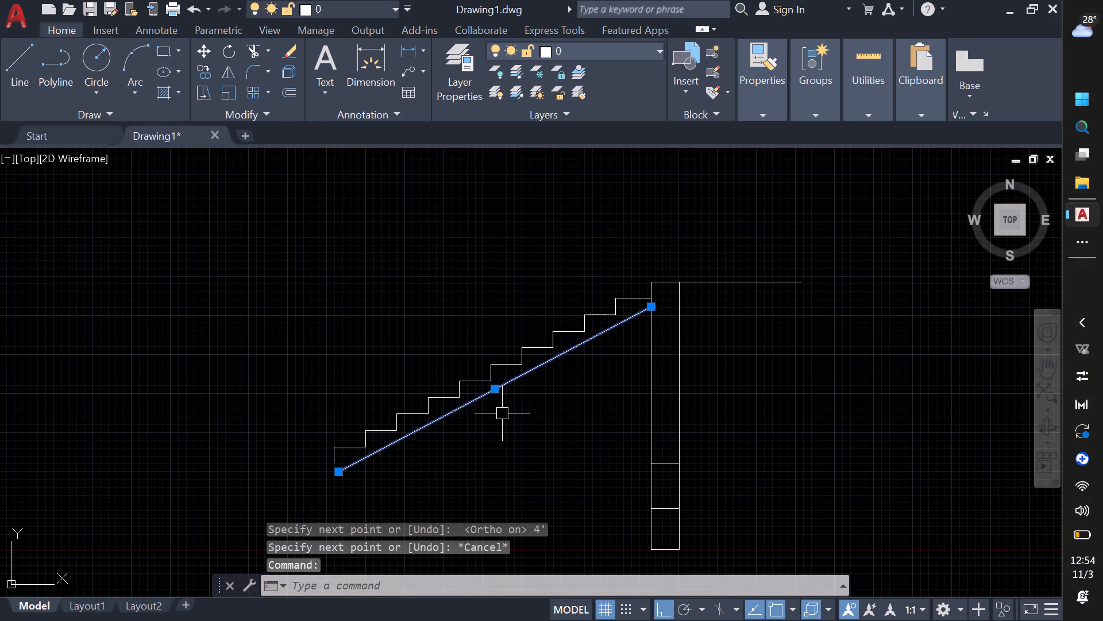
pyautogui.press('e')
pyautogui.press('space')
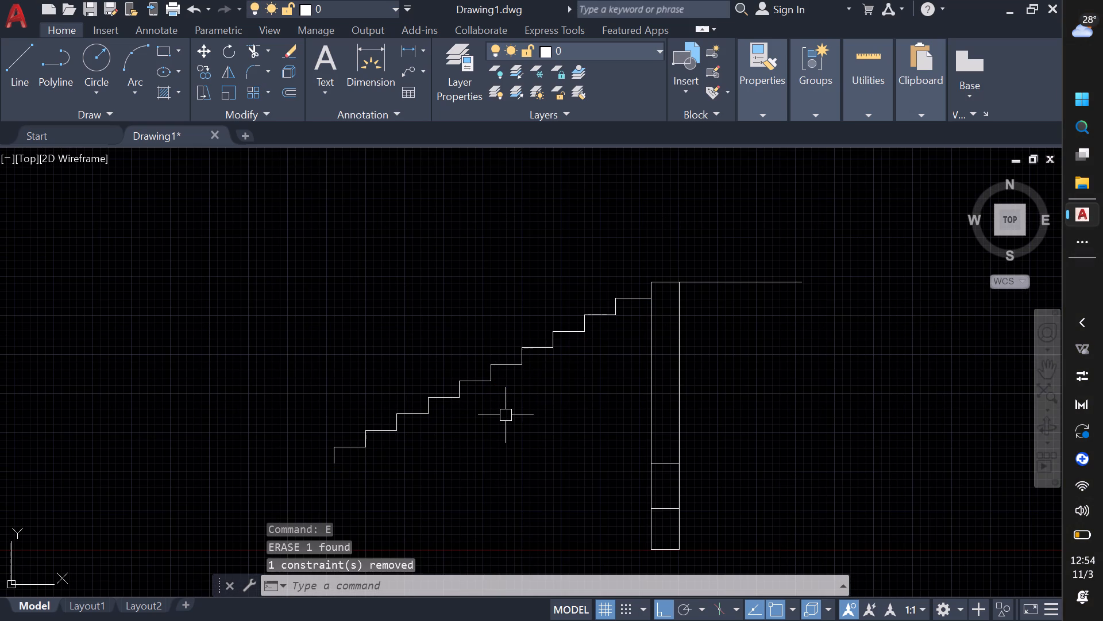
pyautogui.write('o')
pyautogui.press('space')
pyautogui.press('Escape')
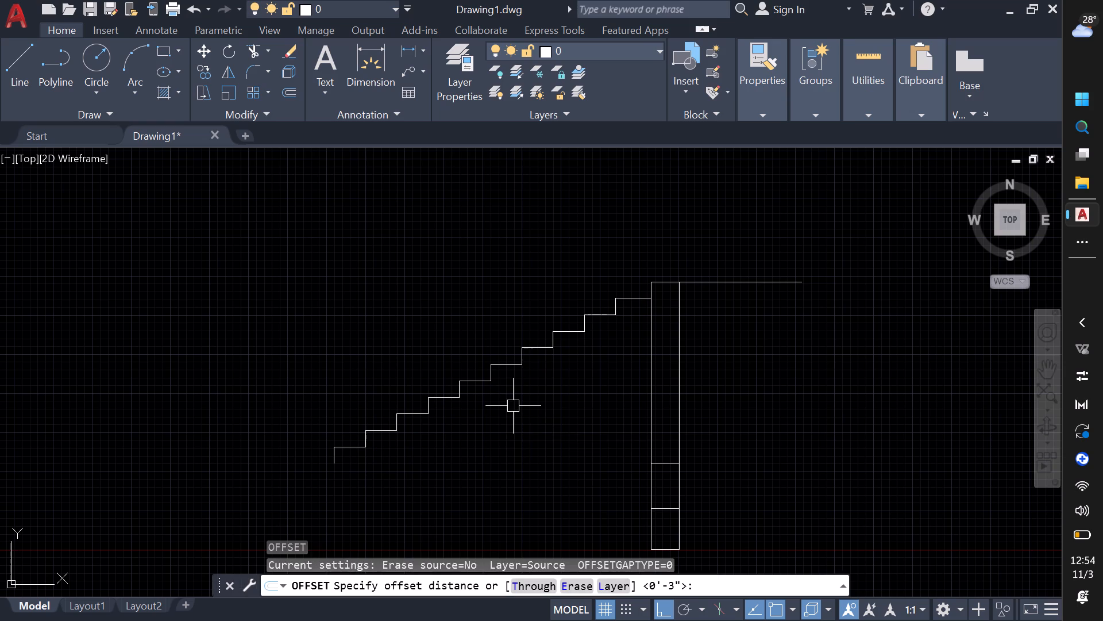
# With Ortho off, draw a sloped line from where the stair meets the wall's inner face to the bottom of the lowest riser.
pyautogui.press('l')
pyautogui.press('space')
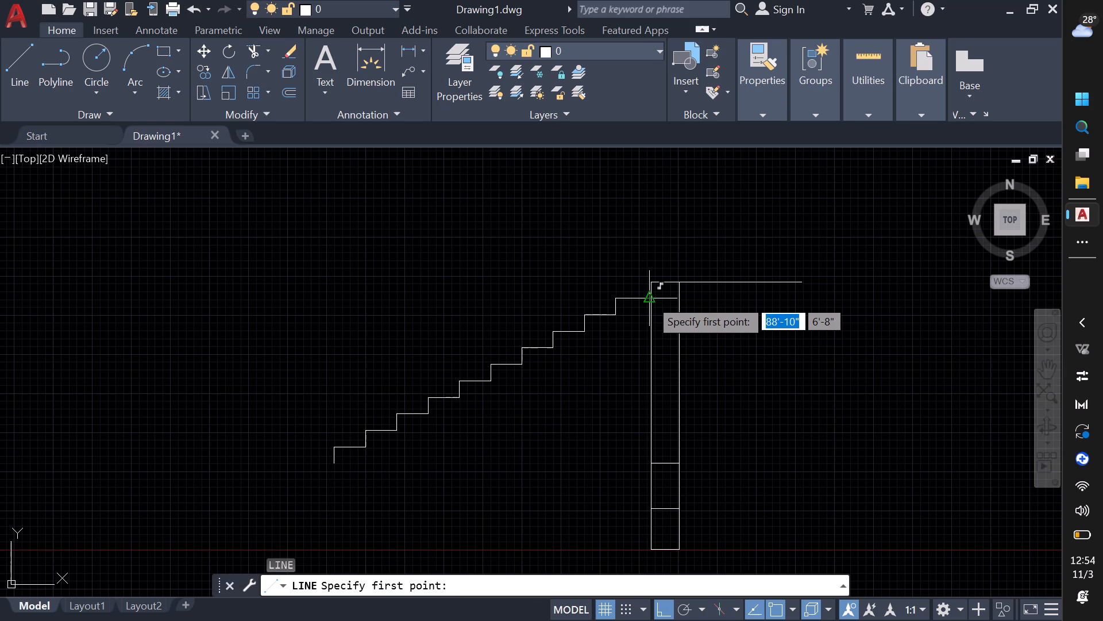
pyautogui.scroll(1, 643, 302)
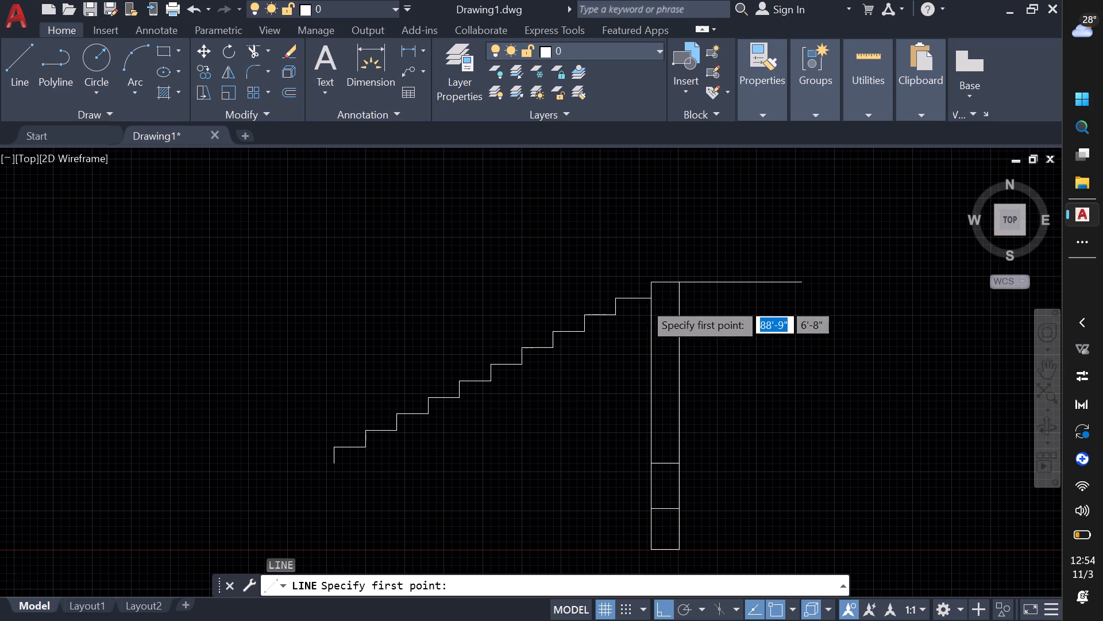
pyautogui.scroll(3, 643, 302)
pyautogui.click(672, 290)
pyautogui.scroll(-1, 263, 546)
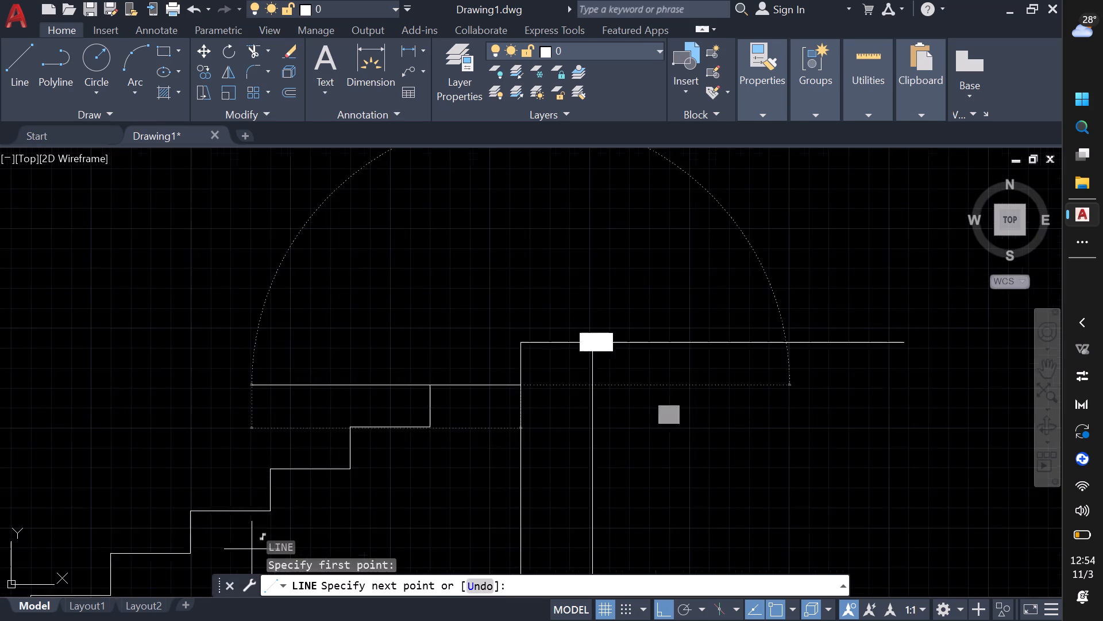
pyautogui.scroll(-1, 252, 549)
pyautogui.hotkey('shift', 'F8')
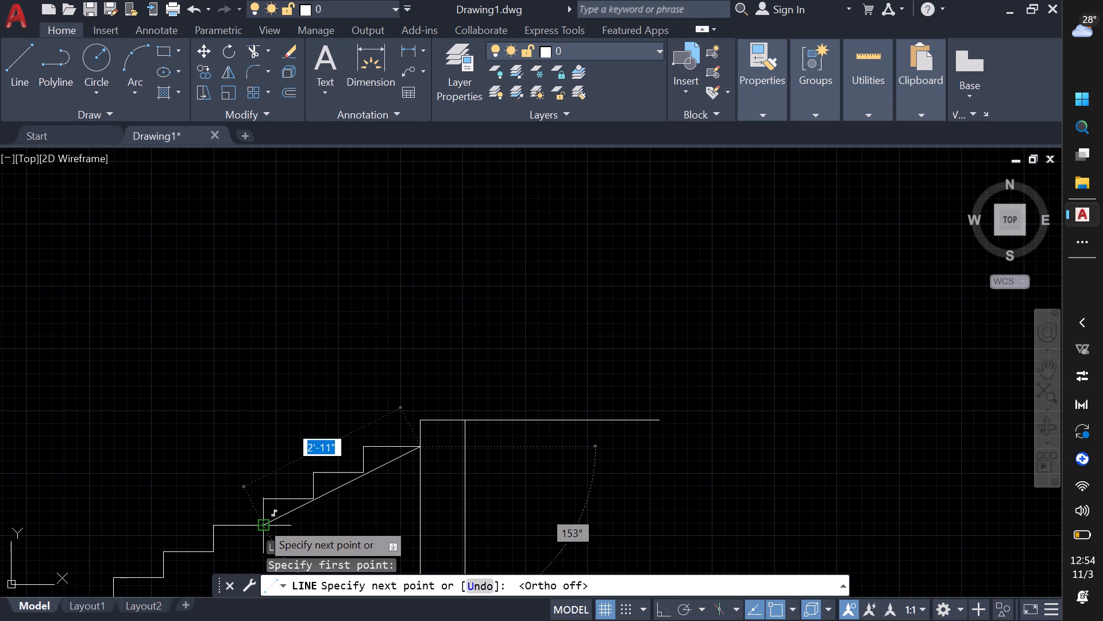
pyautogui.scroll(-2, 247, 521)
pyautogui.moveTo(246, 516); pyautogui.dragTo(392, 377, button='middle')
pyautogui.scroll(2, 313, 430)
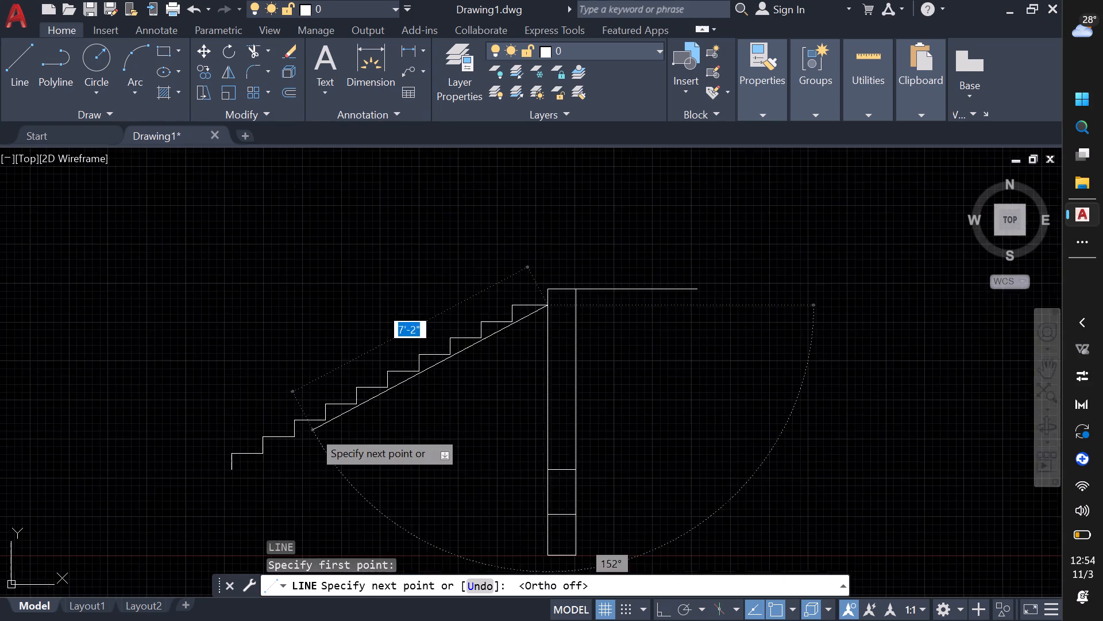
pyautogui.scroll(1, 313, 430)
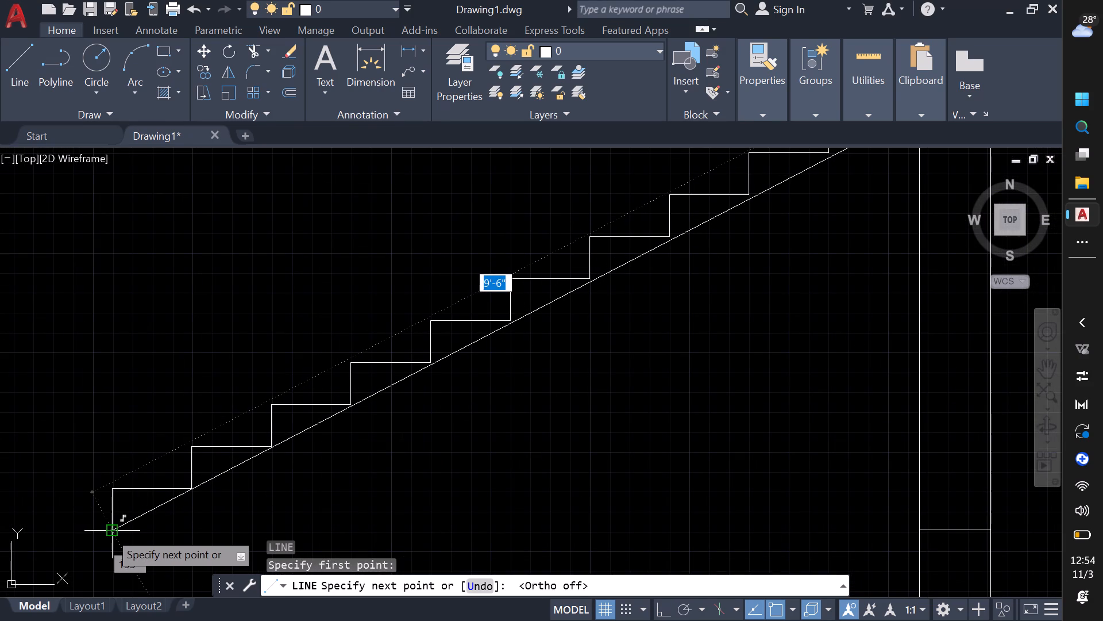
pyautogui.click(109, 531)
pyautogui.press('Escape')
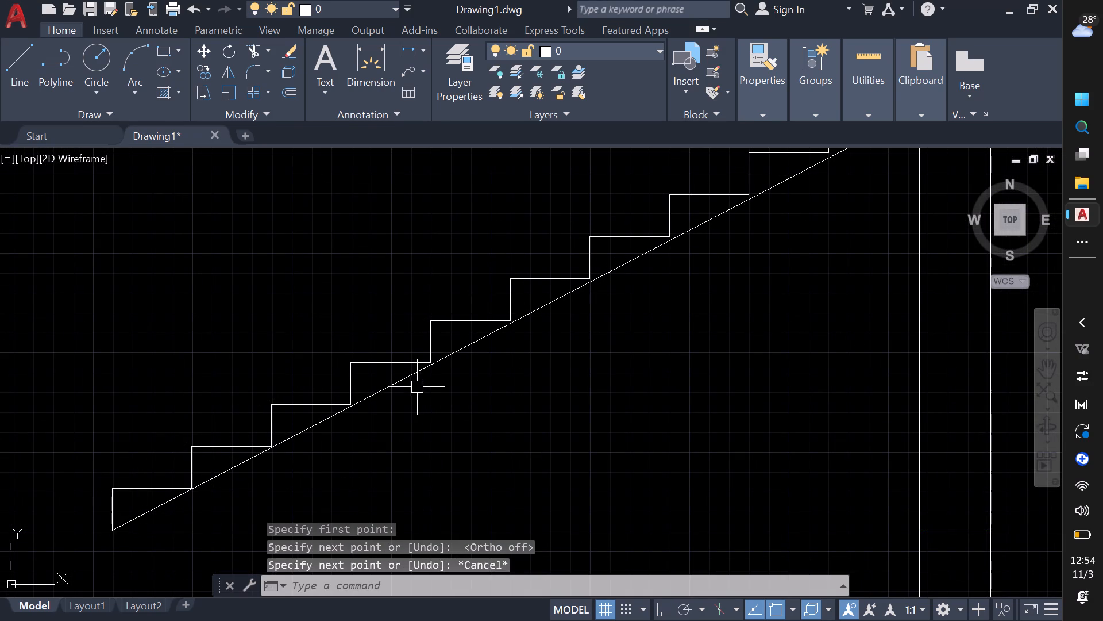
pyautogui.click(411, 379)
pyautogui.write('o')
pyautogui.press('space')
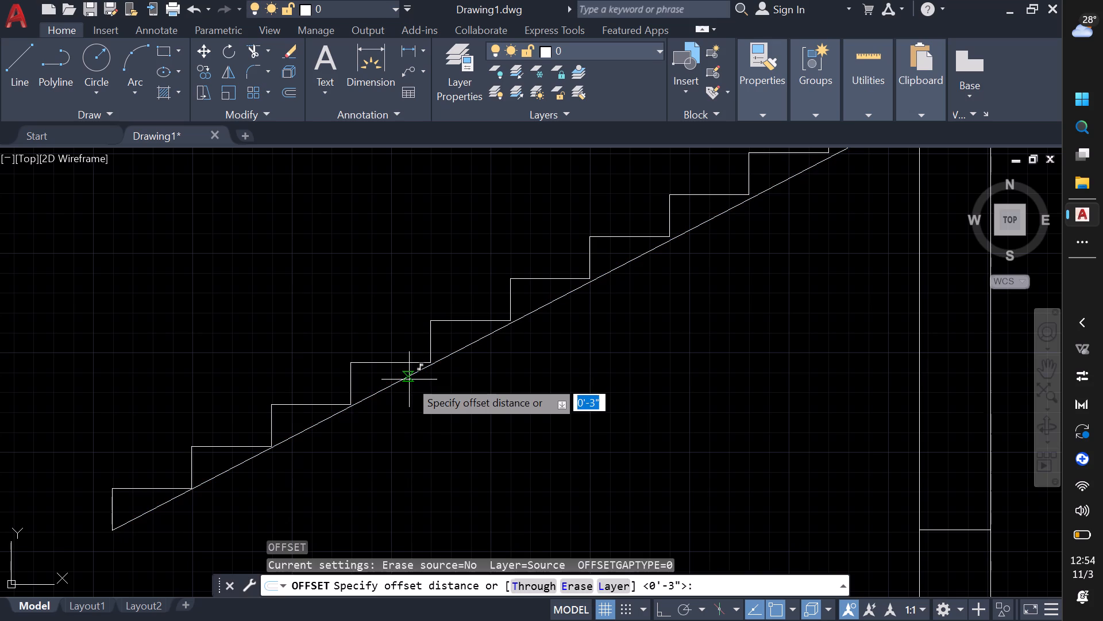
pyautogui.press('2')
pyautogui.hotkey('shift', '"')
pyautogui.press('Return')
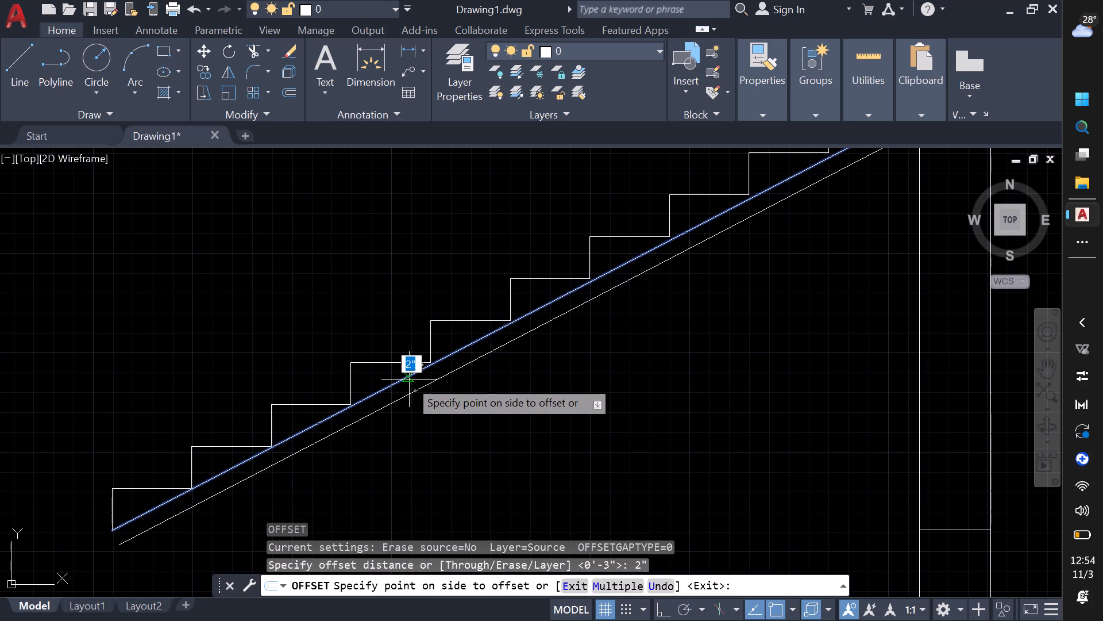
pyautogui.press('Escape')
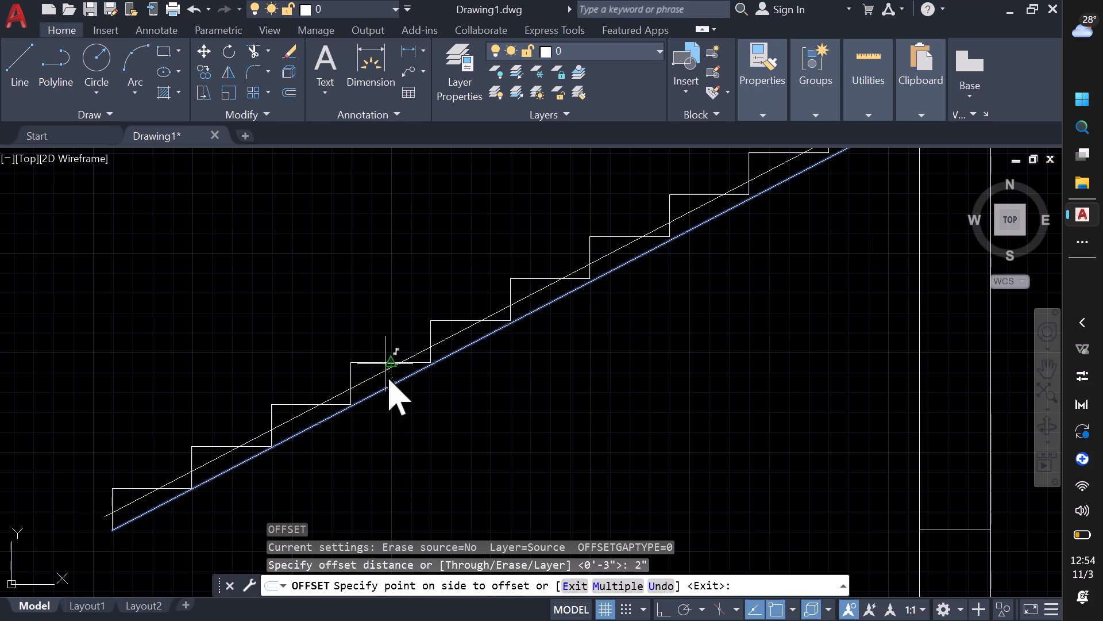
# Offset the new sloped line 2" to its underside, away from the steps.
pyautogui.write('o')
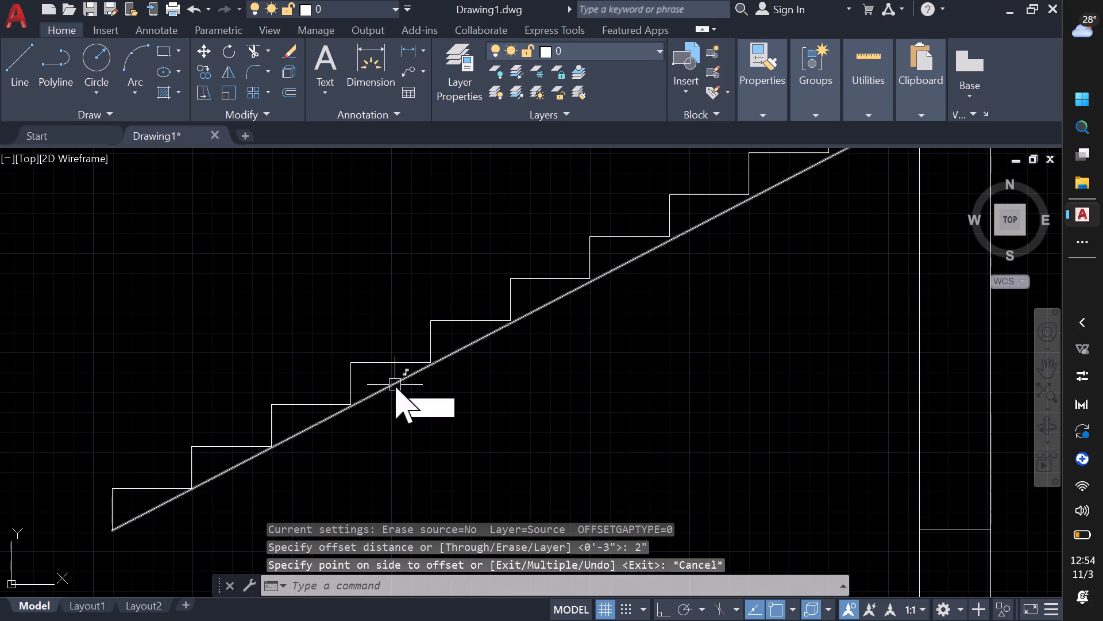
pyautogui.press('space')
pyautogui.write('2"')
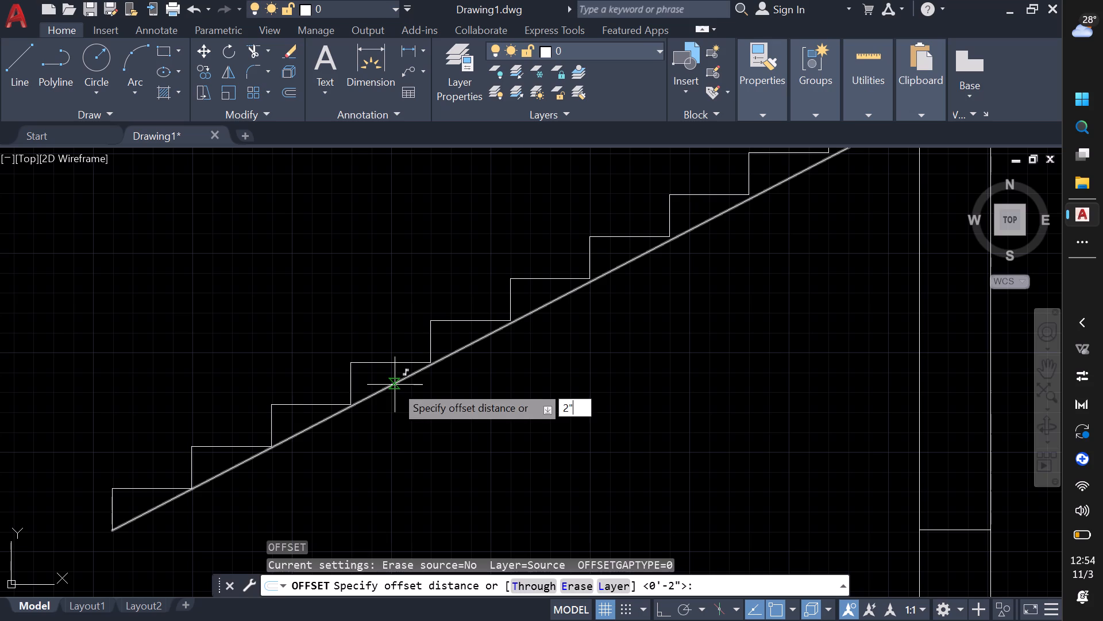
pyautogui.press('Return')
pyautogui.click(395, 385)
pyautogui.click(409, 424)
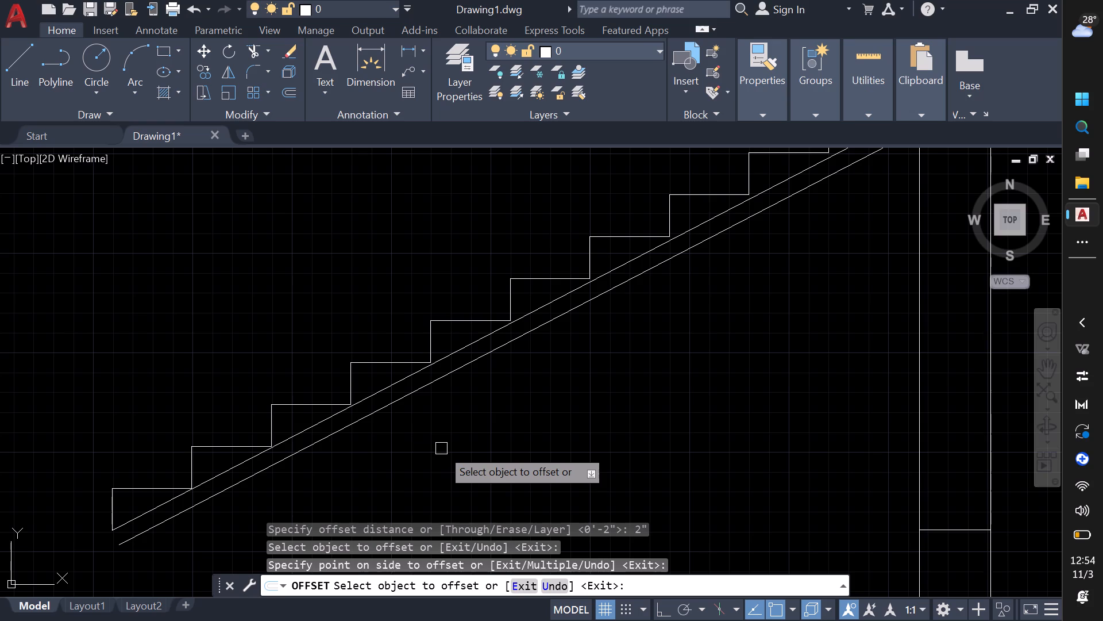
pyautogui.write('ex')
pyautogui.press('space')
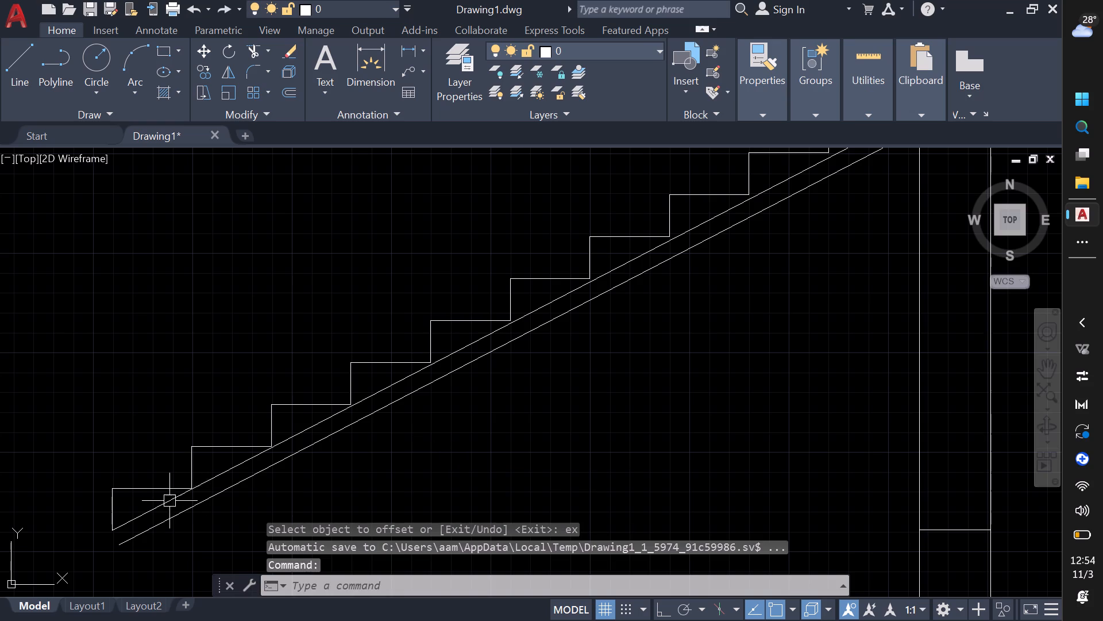
# Erase the upper sloped line that touches the step corners, keeping the 2" offset line beneath the stair.
pyautogui.press('Escape')
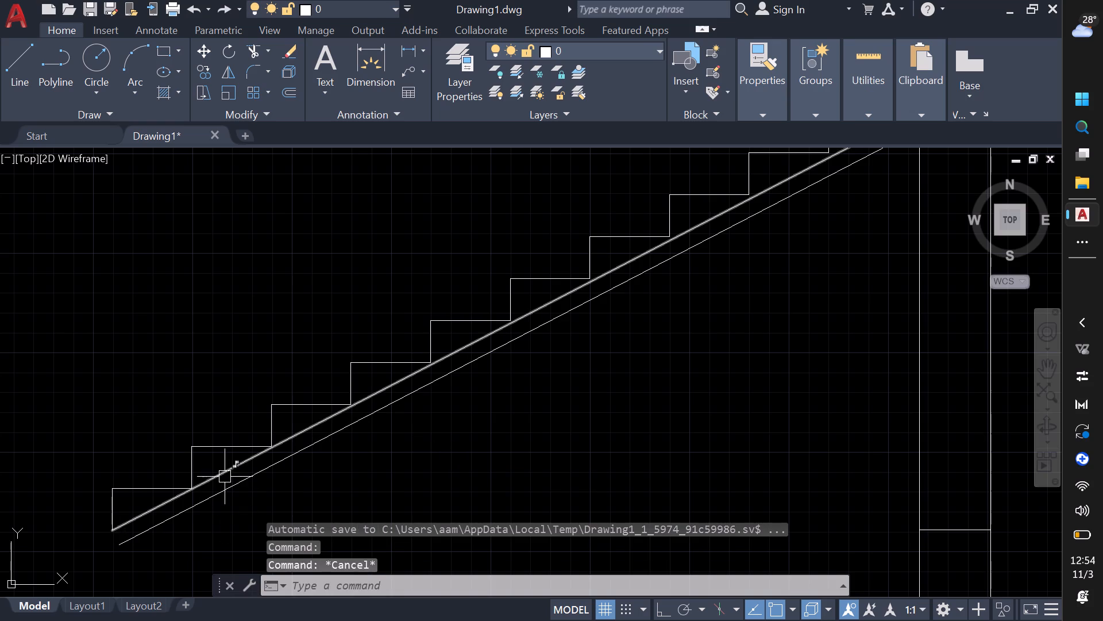
pyautogui.click(225, 477)
pyautogui.press('e')
pyautogui.press('space')
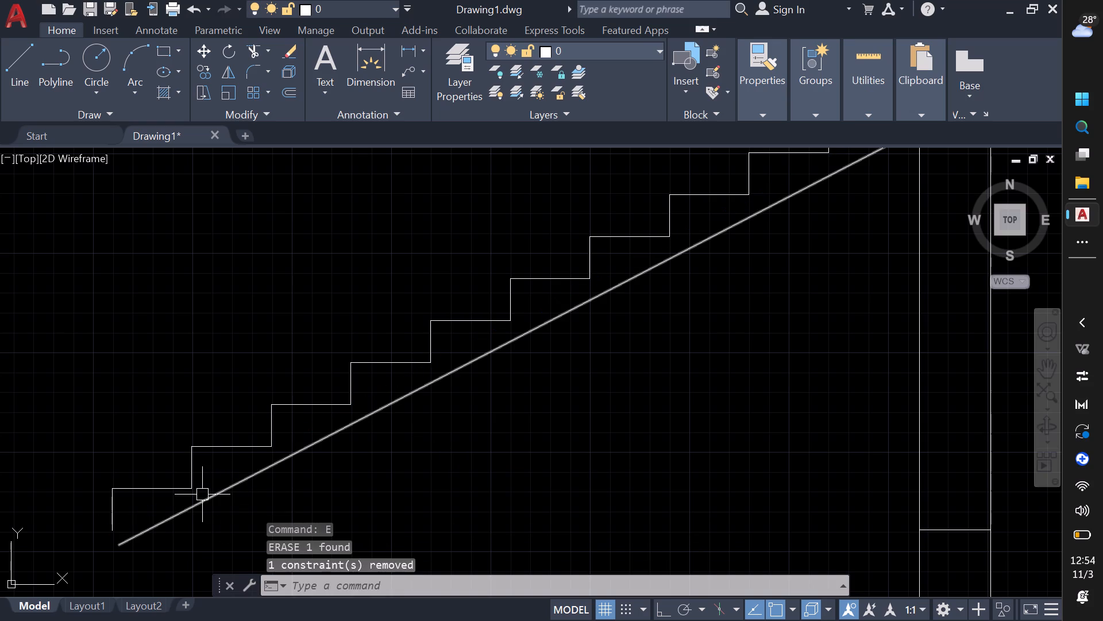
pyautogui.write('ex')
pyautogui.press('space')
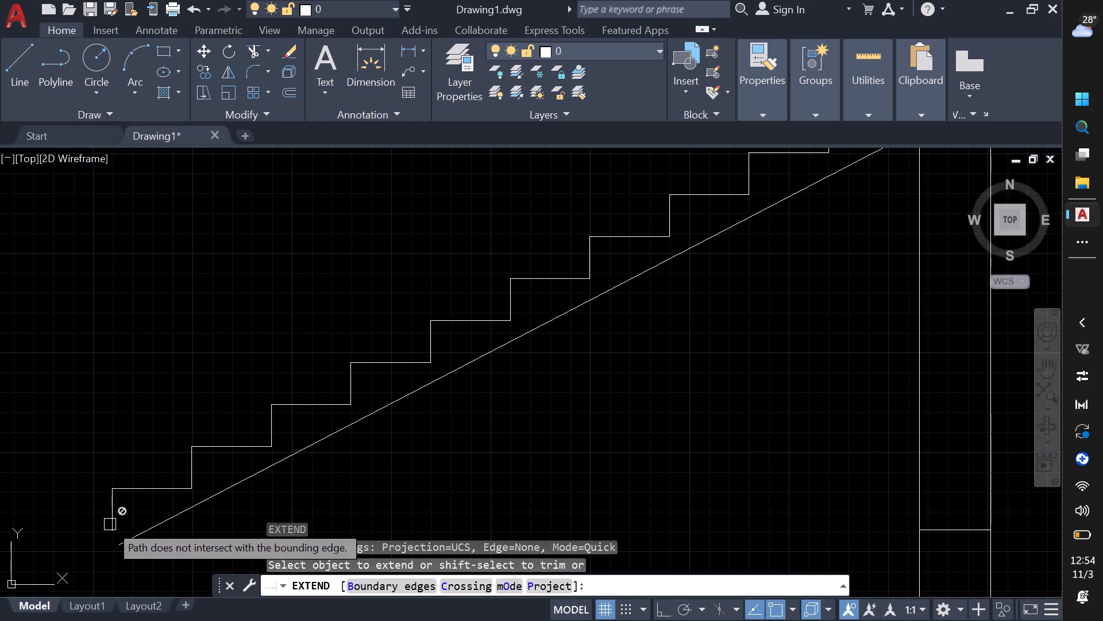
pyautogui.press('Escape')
# With Ortho on, draw a horizontal line about 5" long from the underside line's lower end outward past the lowest riser.
pyautogui.write('l')
pyautogui.press('space')
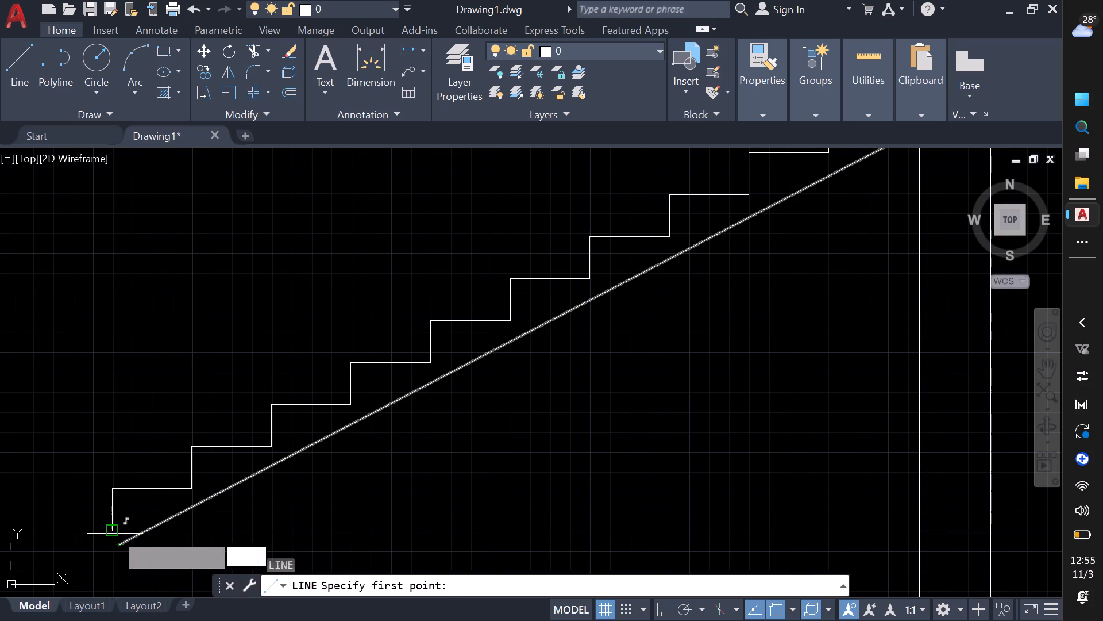
pyautogui.click(122, 542)
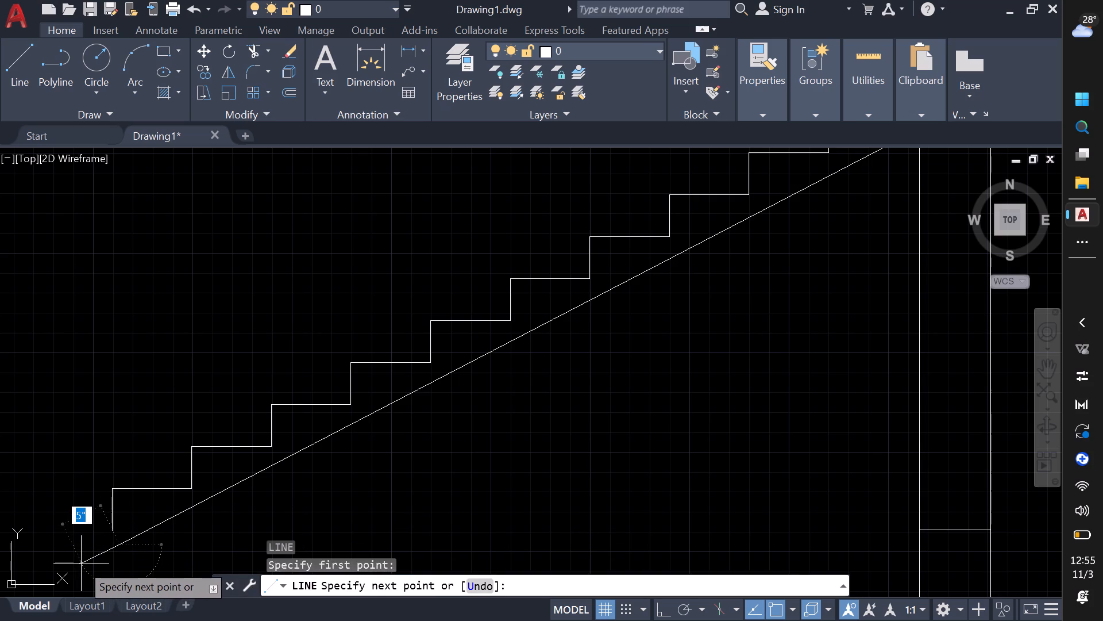
pyautogui.hotkey('shift', 'F8')
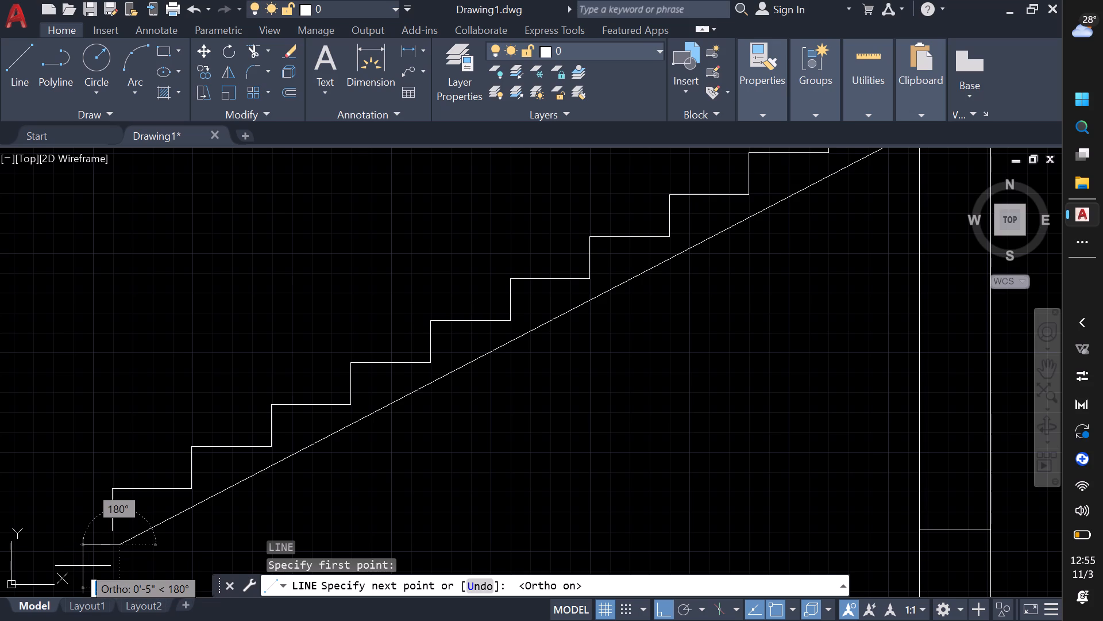
pyautogui.click(83, 566)
pyautogui.press('Escape')
# Extend the lowest riser down to the short horizontal line at the stair's foot.
pyautogui.write('ex')
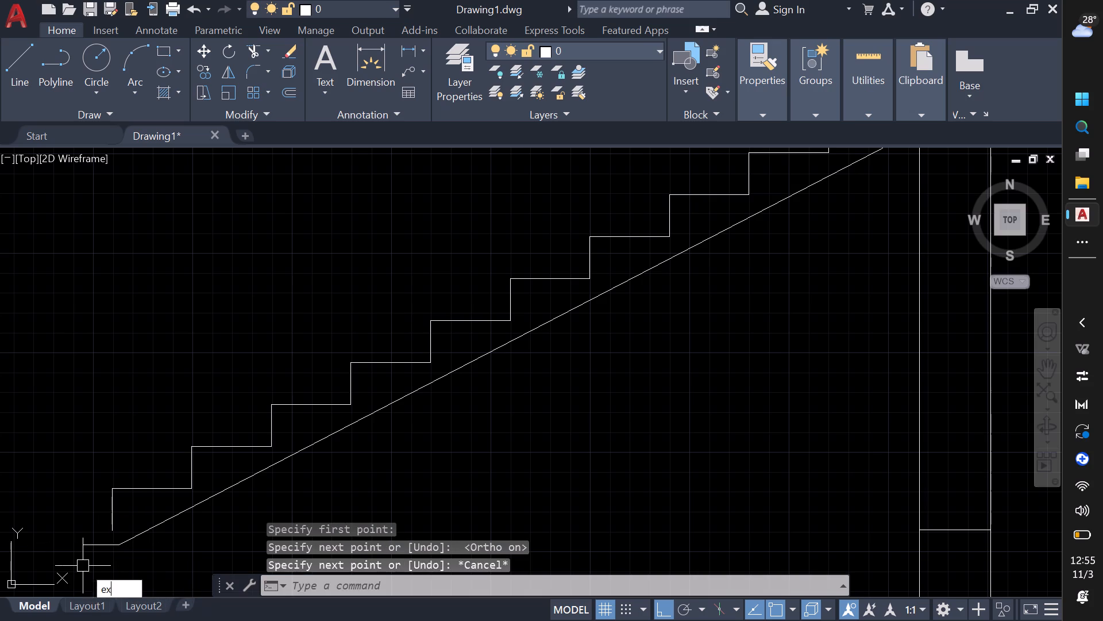
pyautogui.press('space')
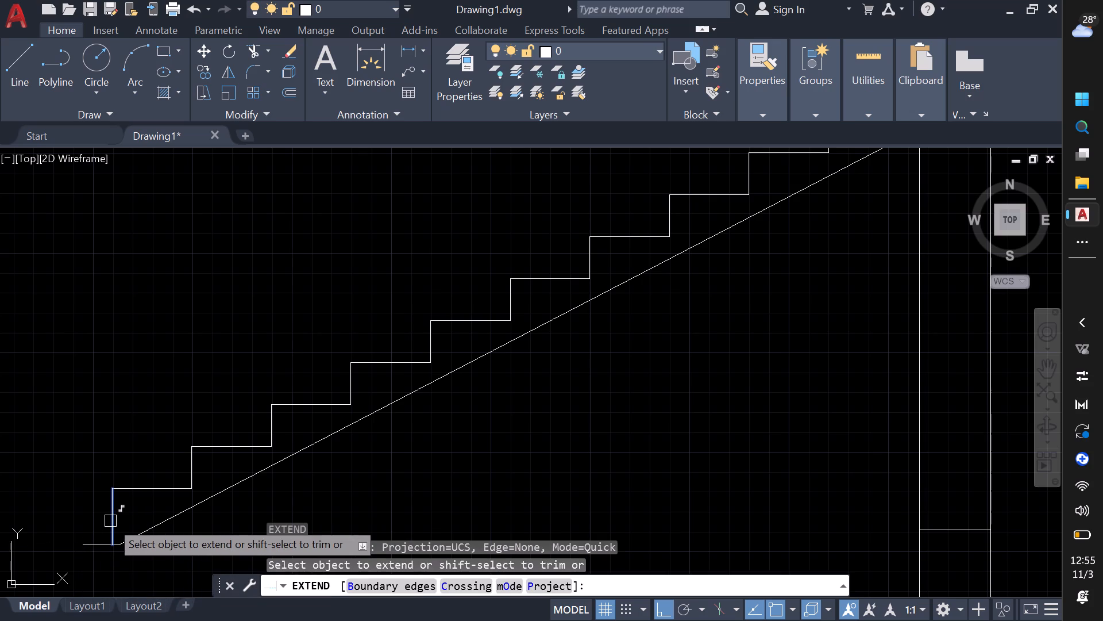
pyautogui.click(110, 521)
pyautogui.press('Escape')
# Trim the part of the short horizontal line that projects beyond the lowest riser.
pyautogui.press('t')
pyautogui.press('r')
pyautogui.press('space')
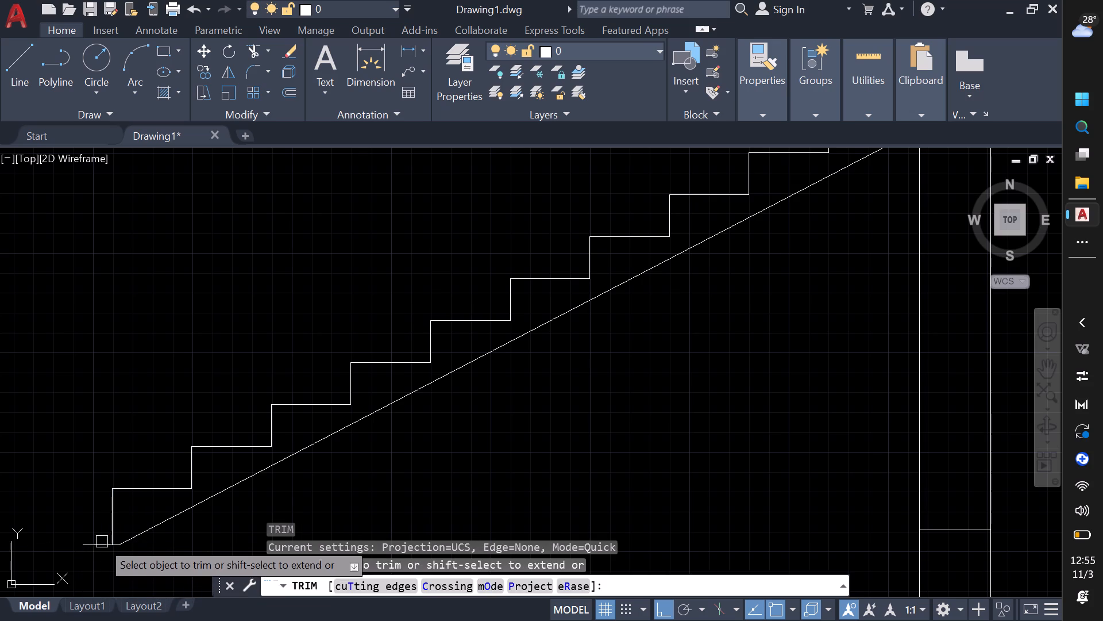
pyautogui.click(102, 545)
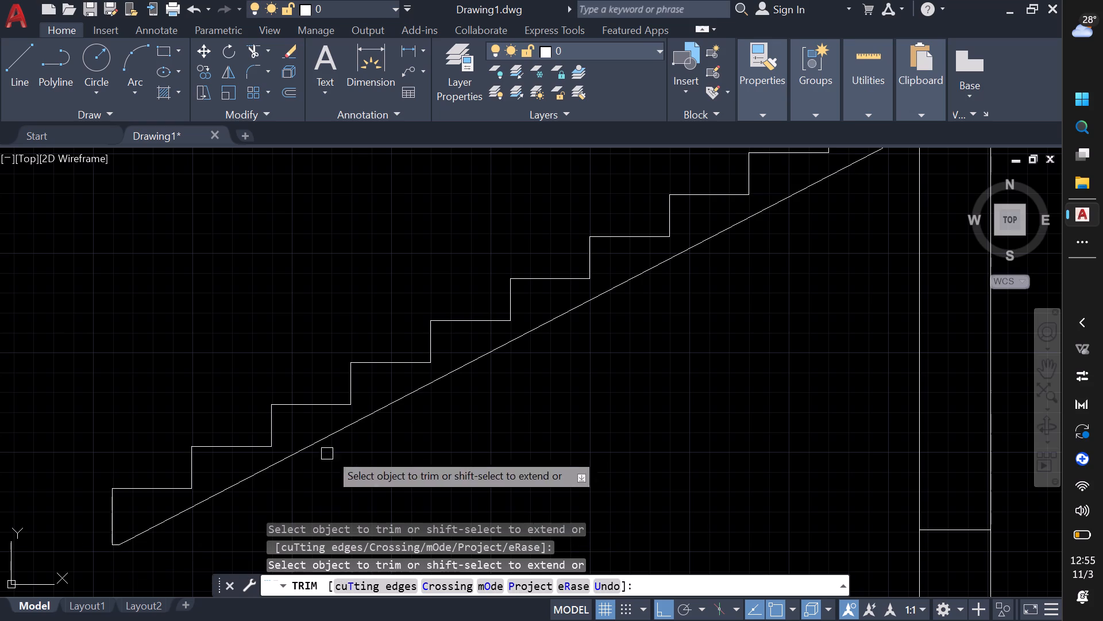
pyautogui.moveTo(357, 442); pyautogui.dragTo(0, 546, button='middle')
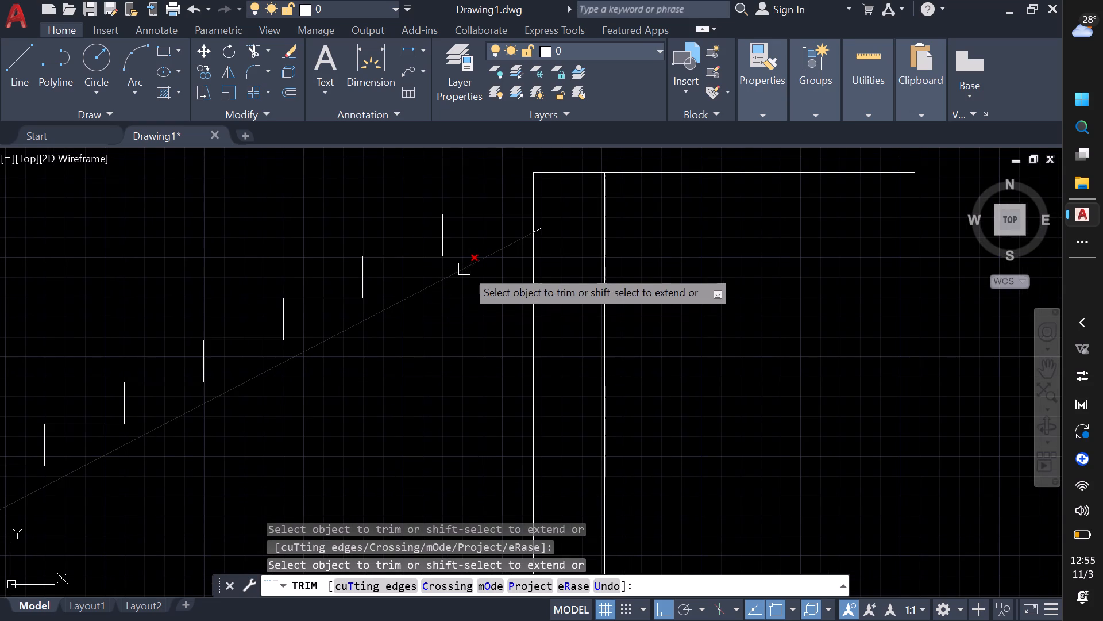
pyautogui.click(543, 231)
# Draw a short vertical line along the wall's inner face from the top tread's end down to the sloped underside.
pyautogui.scroll(-2, 442, 375)
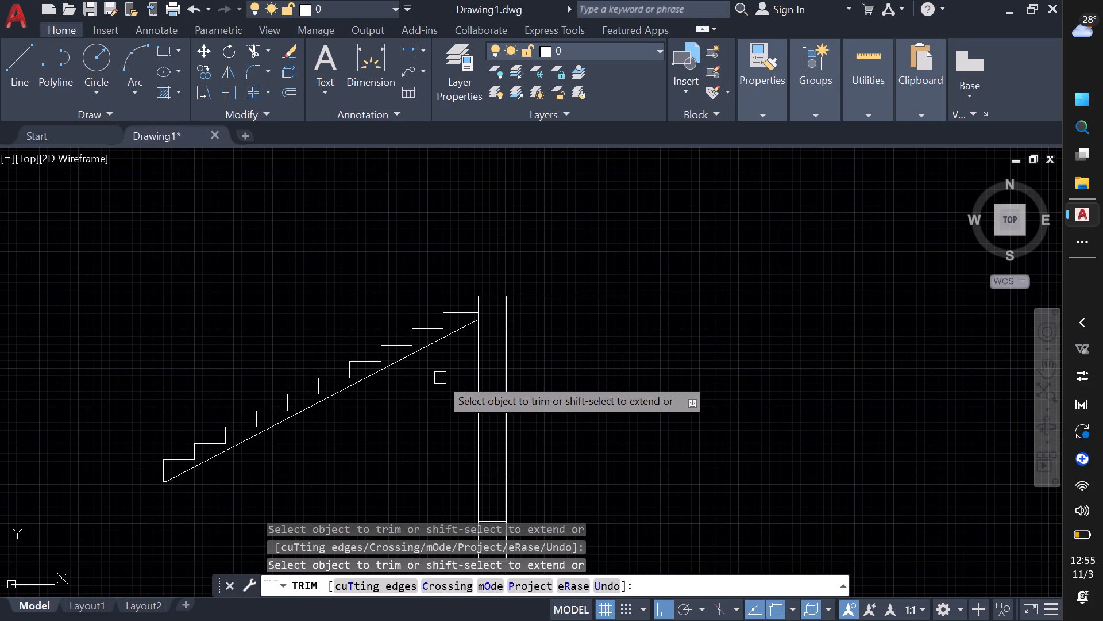
pyautogui.scroll(3, 471, 327)
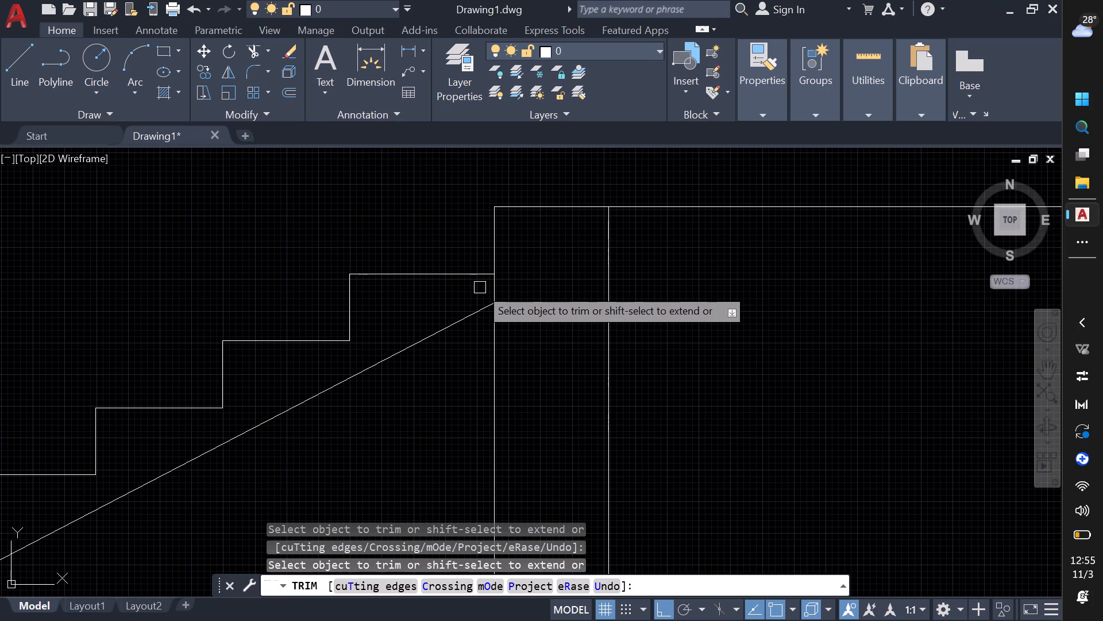
pyautogui.write('l')
pyautogui.press('space')
pyautogui.press('Escape')
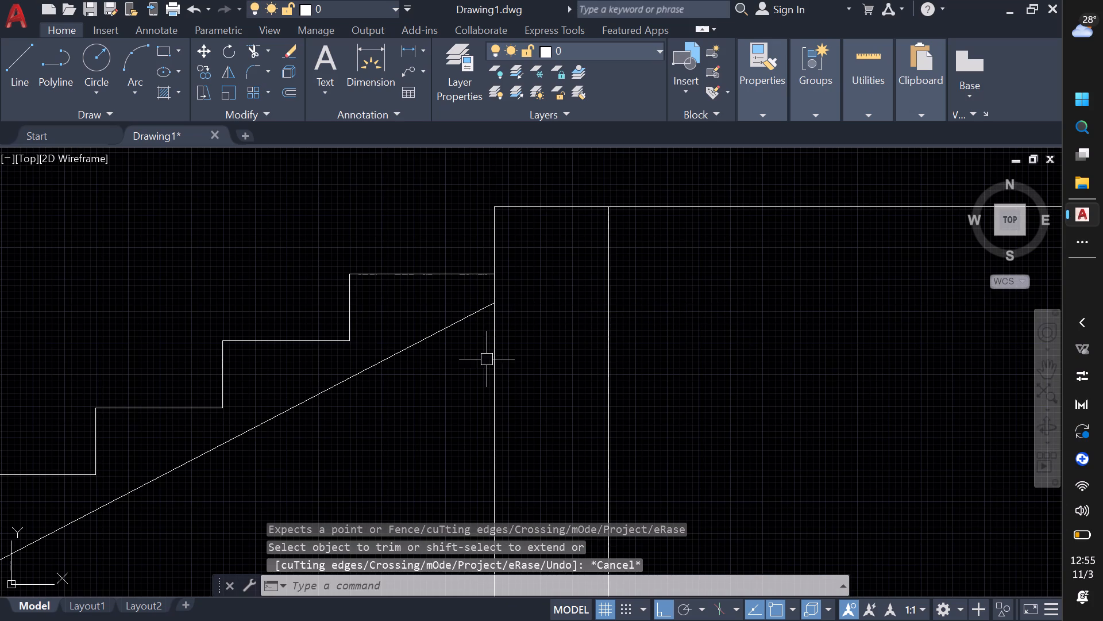
pyautogui.write('l')
pyautogui.press('space')
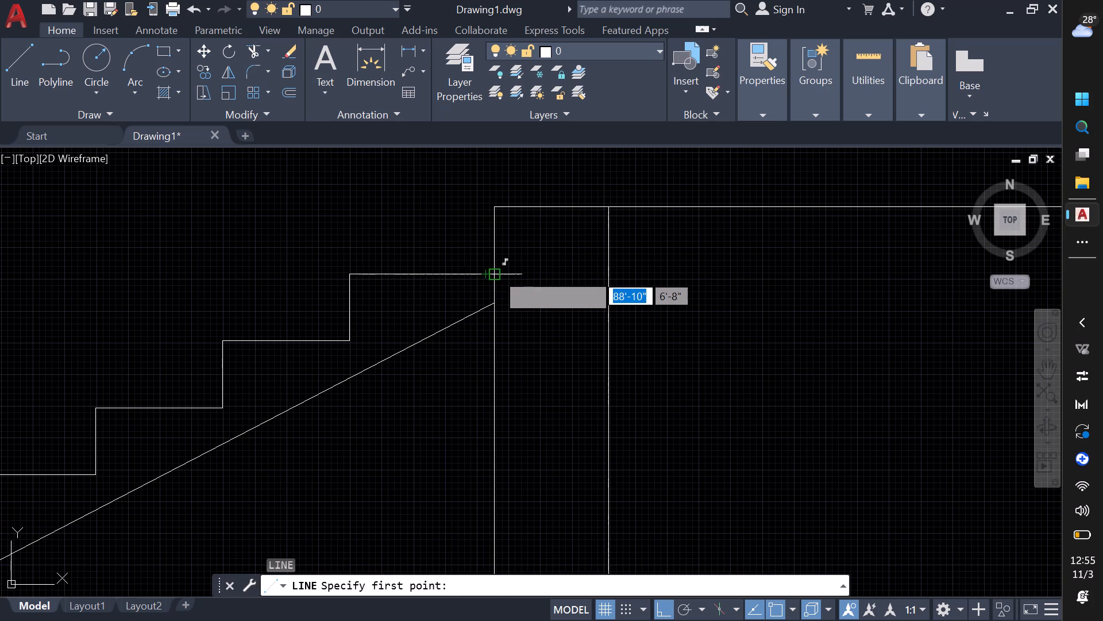
pyautogui.click(496, 273)
pyautogui.click(490, 306)
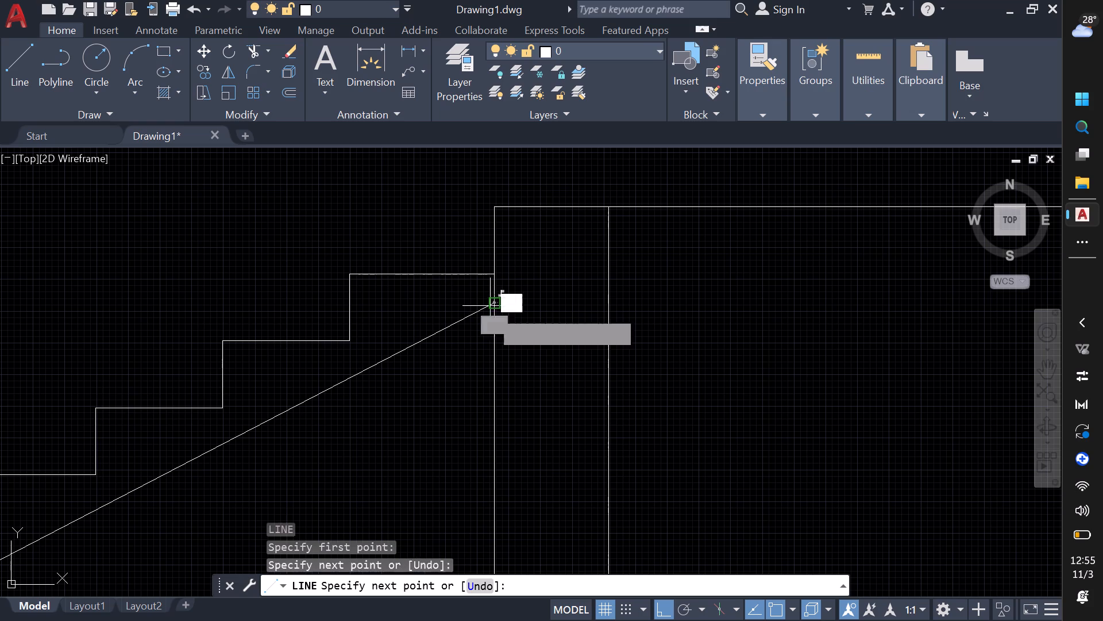
pyautogui.press('Escape')
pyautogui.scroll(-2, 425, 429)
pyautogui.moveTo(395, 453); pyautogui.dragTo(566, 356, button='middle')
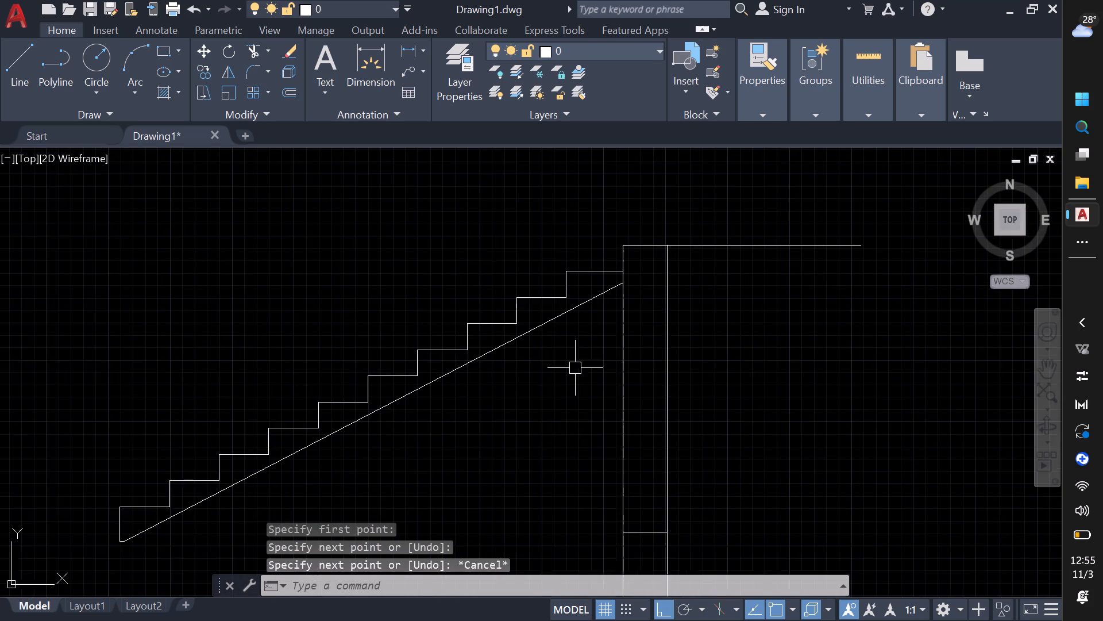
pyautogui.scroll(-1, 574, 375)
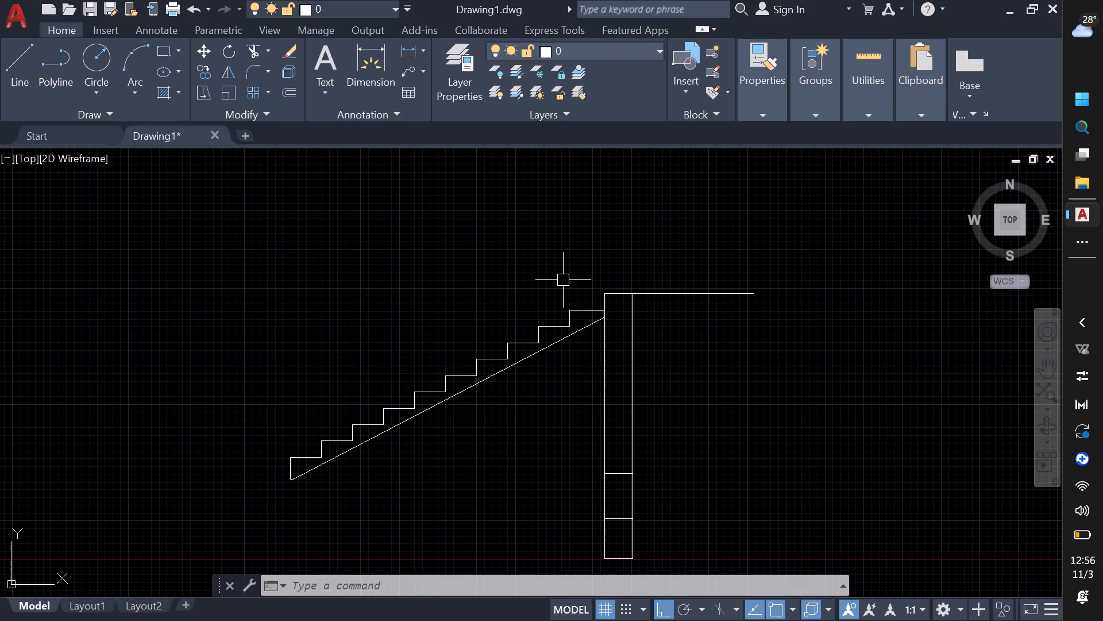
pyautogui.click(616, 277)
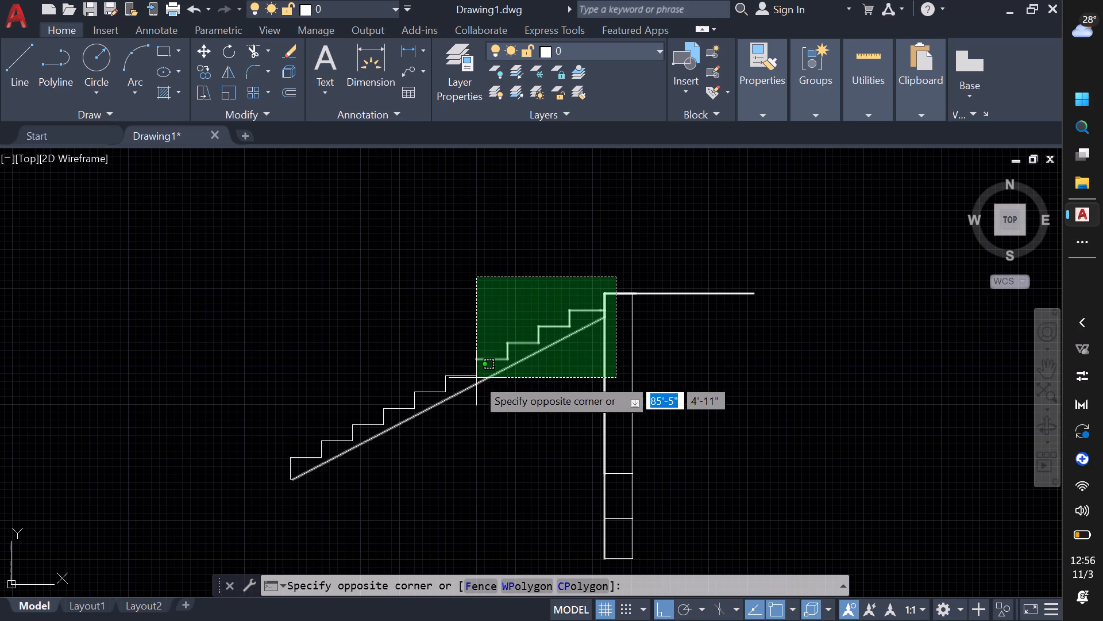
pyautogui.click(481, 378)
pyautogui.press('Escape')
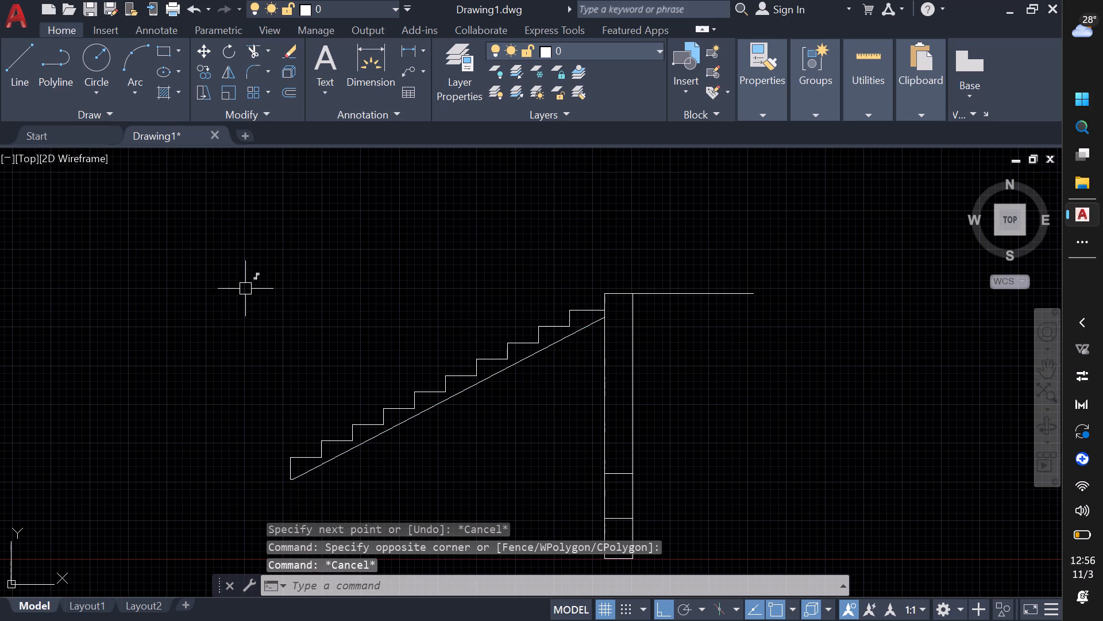
# Copy the whole stair outline, including its sloped underside and both end closing lines, horizontally about 14'-5" to beyond the wall and landing line.
pyautogui.click(282, 494)
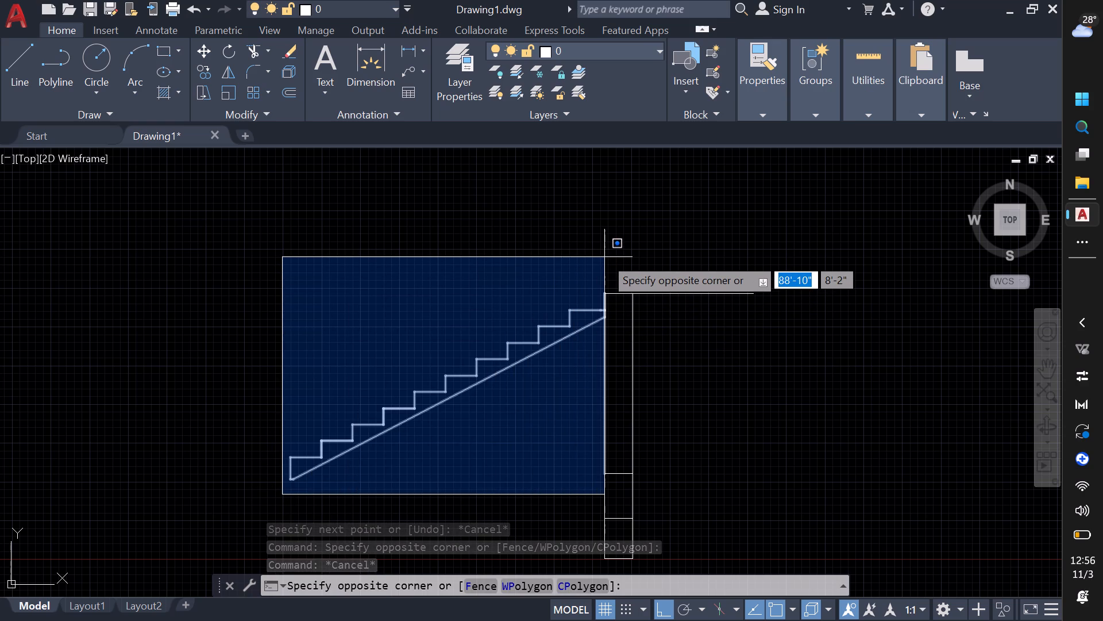
pyautogui.scroll(4, 604, 257)
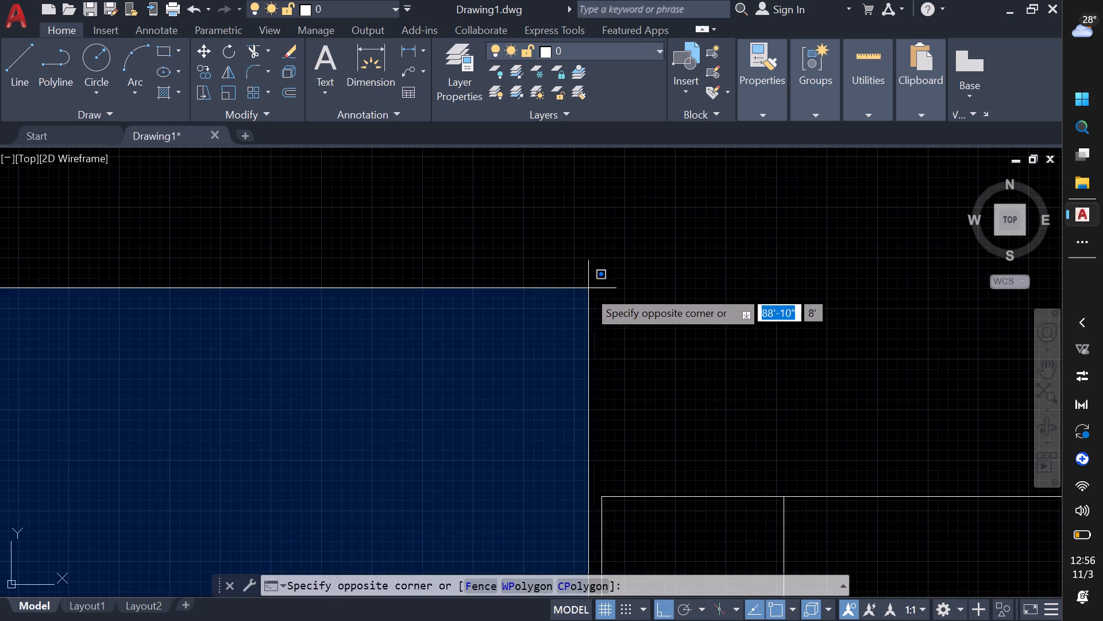
pyautogui.moveTo(586, 293); pyautogui.dragTo(587, 108, button='middle')
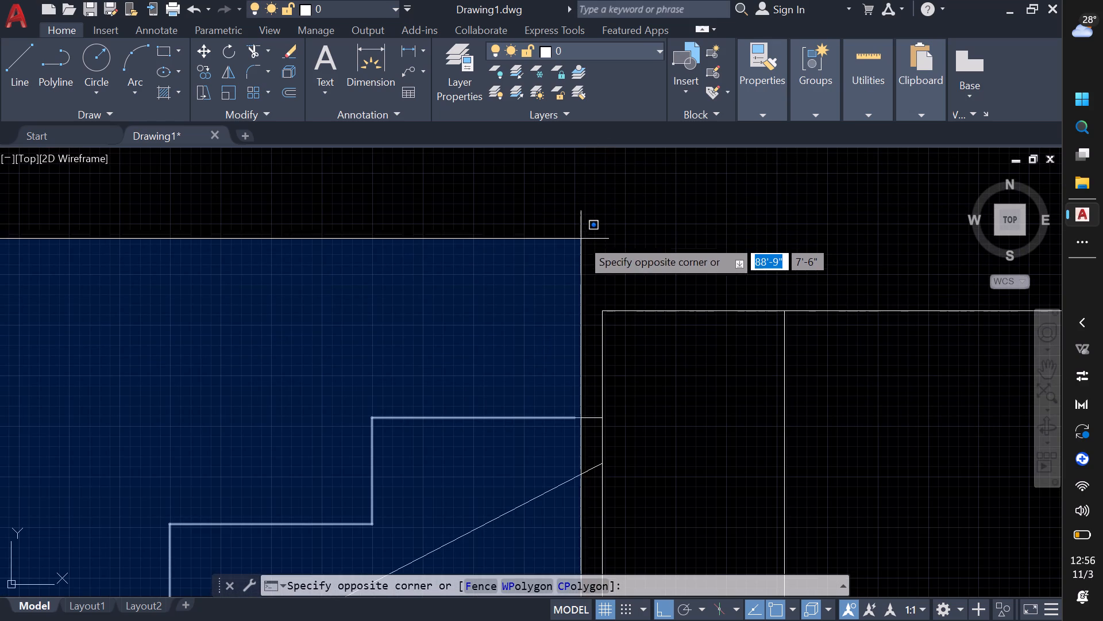
pyautogui.click(581, 245)
pyautogui.scroll(-3, 540, 355)
pyautogui.moveTo(501, 358); pyautogui.dragTo(537, 255, button='middle')
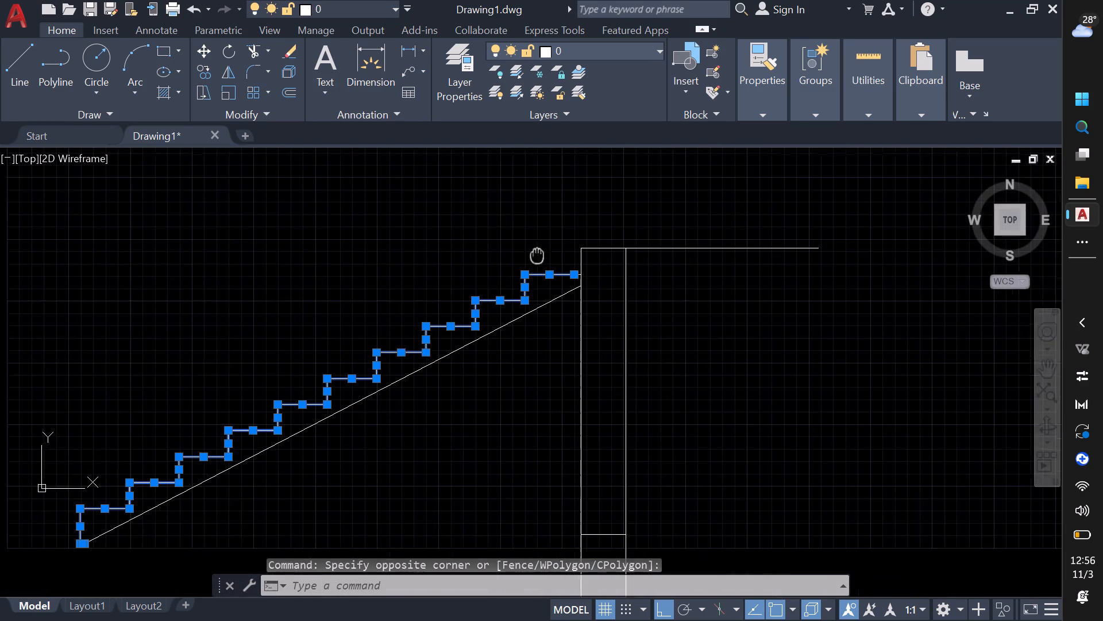
pyautogui.click(499, 325)
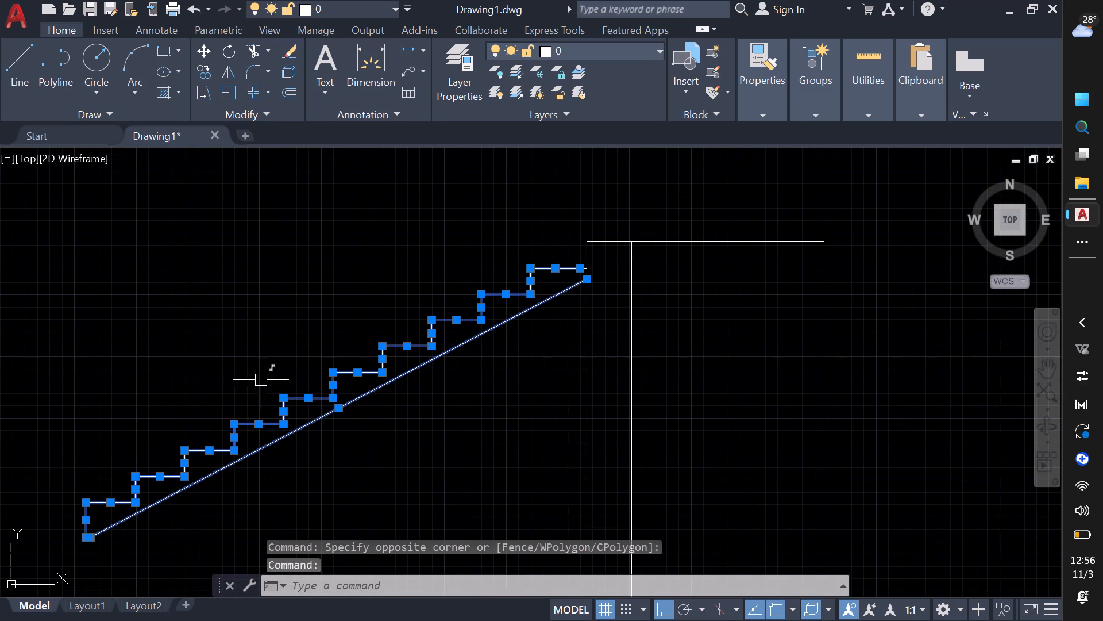
pyautogui.scroll(7, 581, 274)
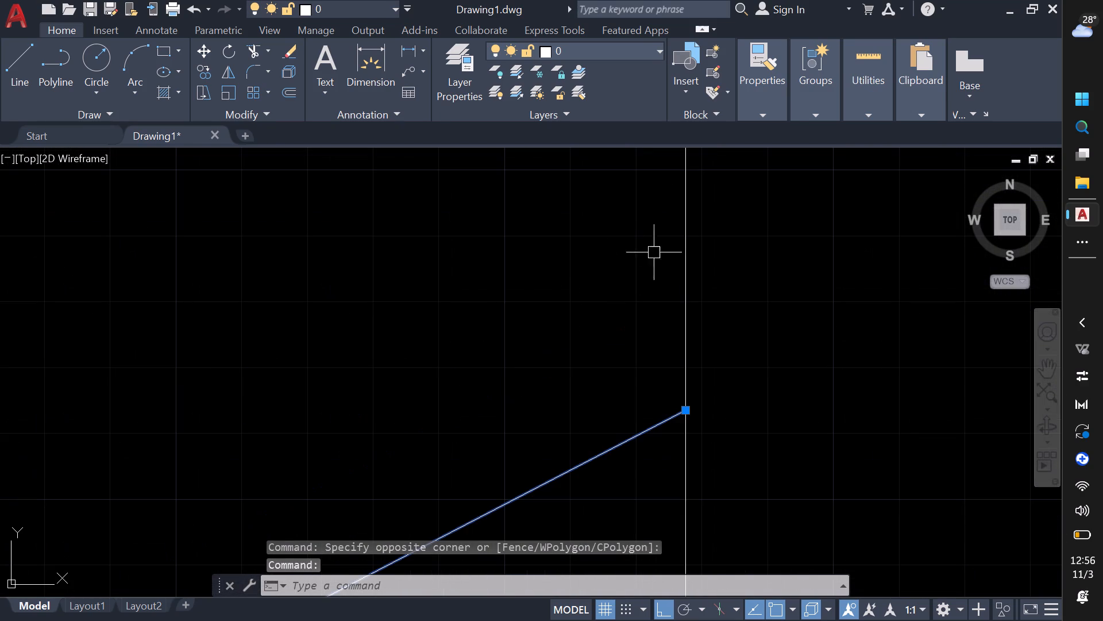
pyautogui.click(682, 247)
pyautogui.scroll(-3, 654, 297)
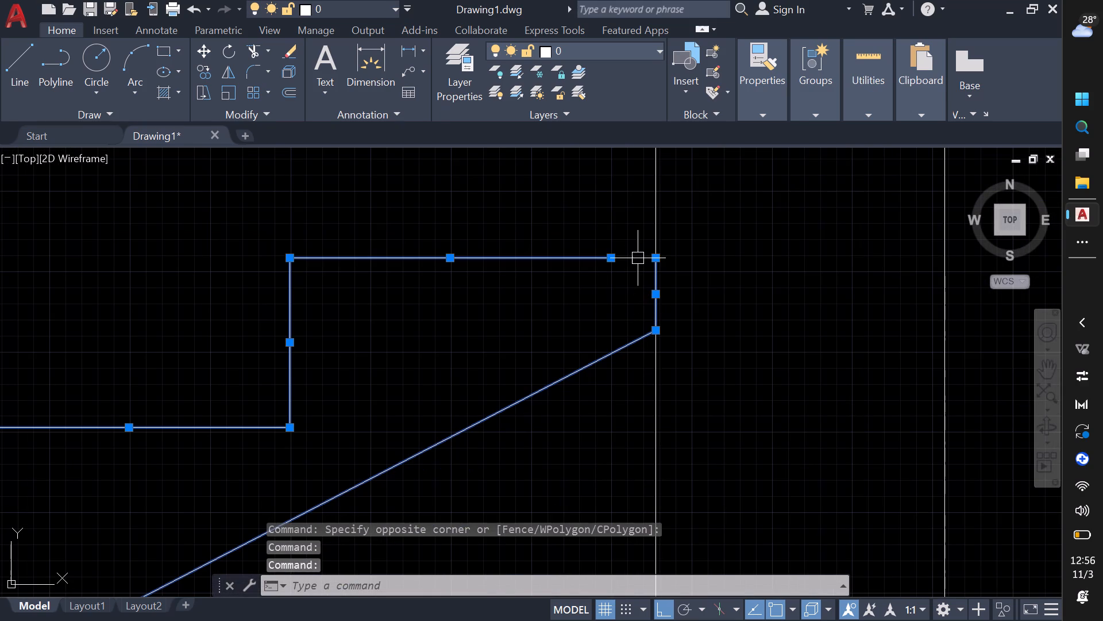
pyautogui.click(639, 256)
pyautogui.scroll(-5, 597, 350)
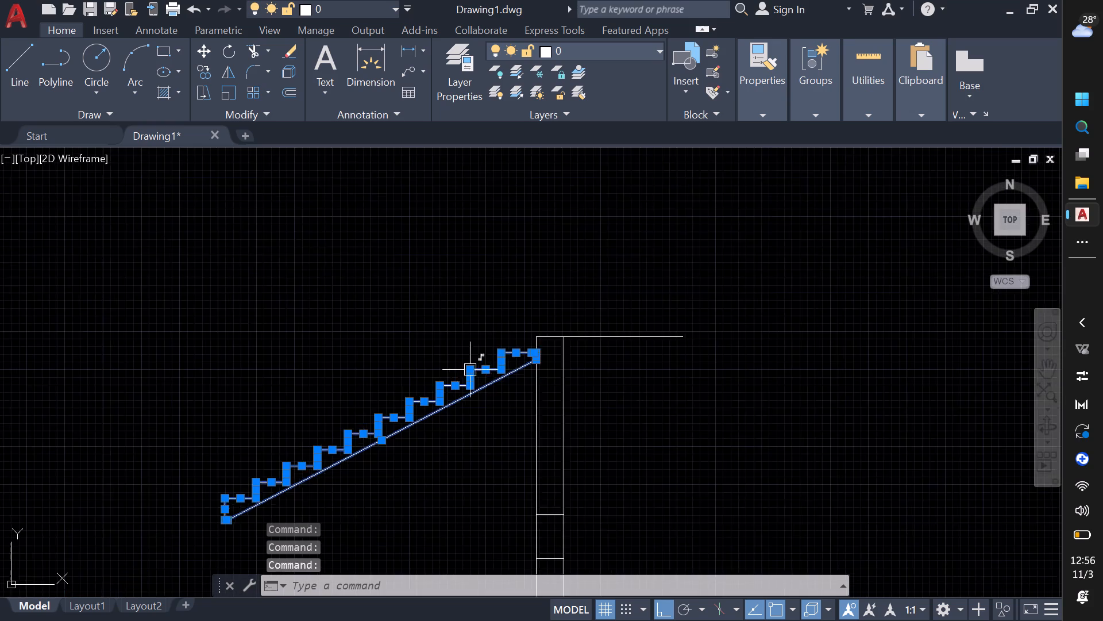
pyautogui.scroll(-1, 462, 366)
pyautogui.write('co')
pyautogui.press('Return')
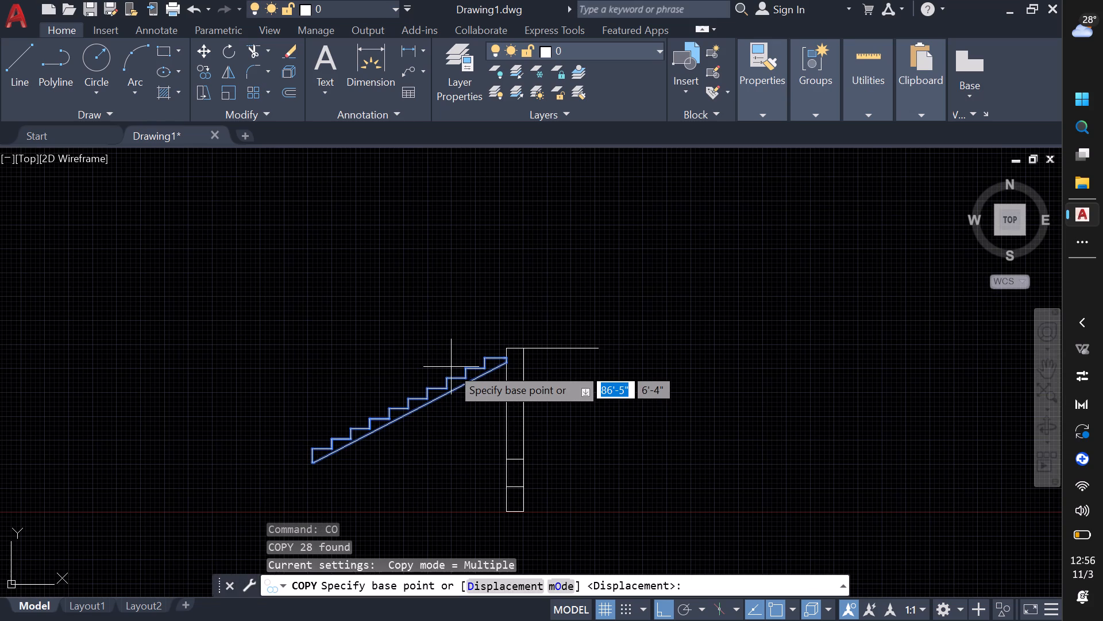
pyautogui.click(476, 378)
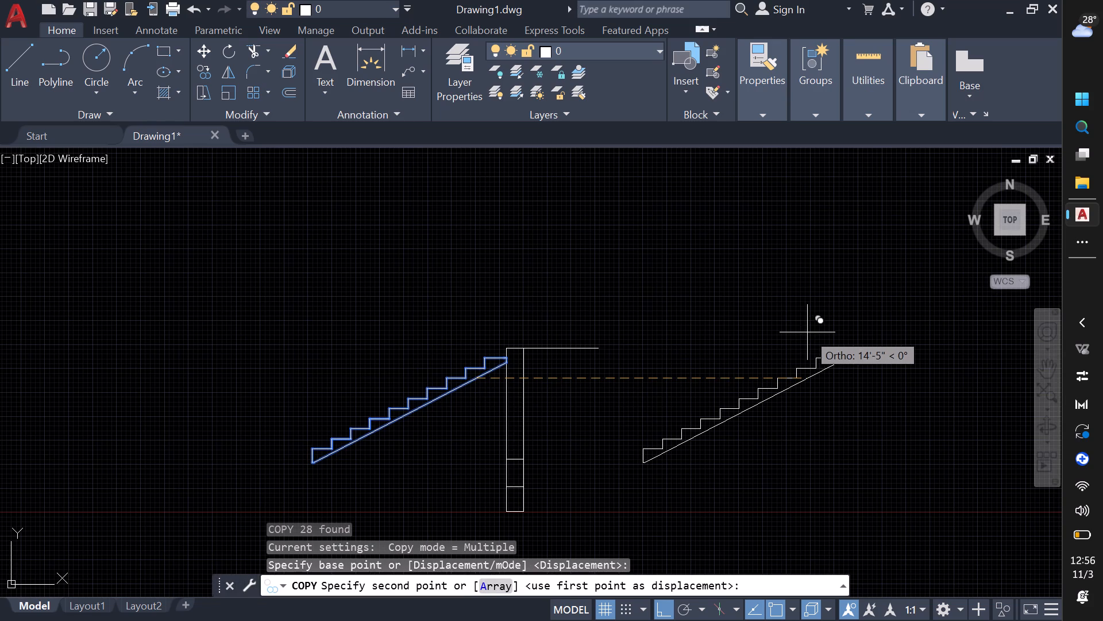
pyautogui.click(807, 332)
pyautogui.press('Escape')
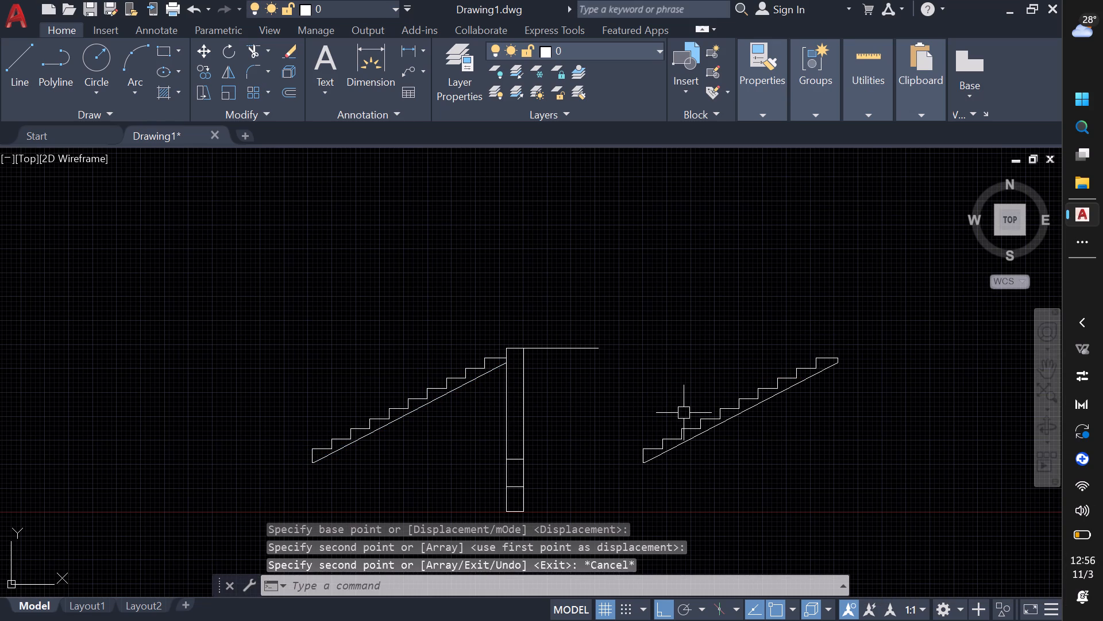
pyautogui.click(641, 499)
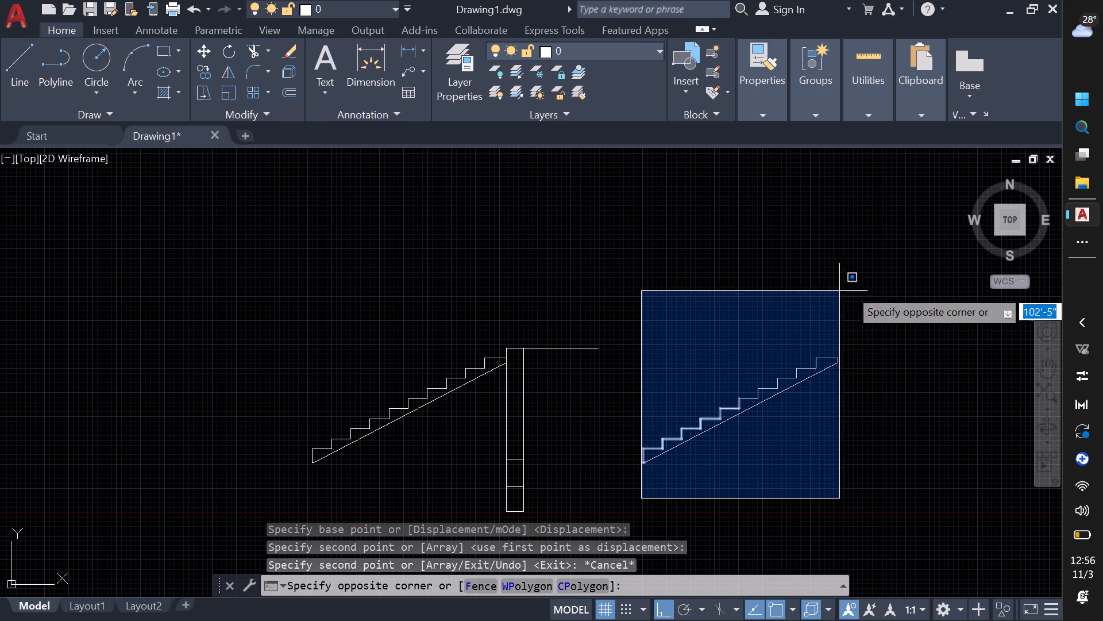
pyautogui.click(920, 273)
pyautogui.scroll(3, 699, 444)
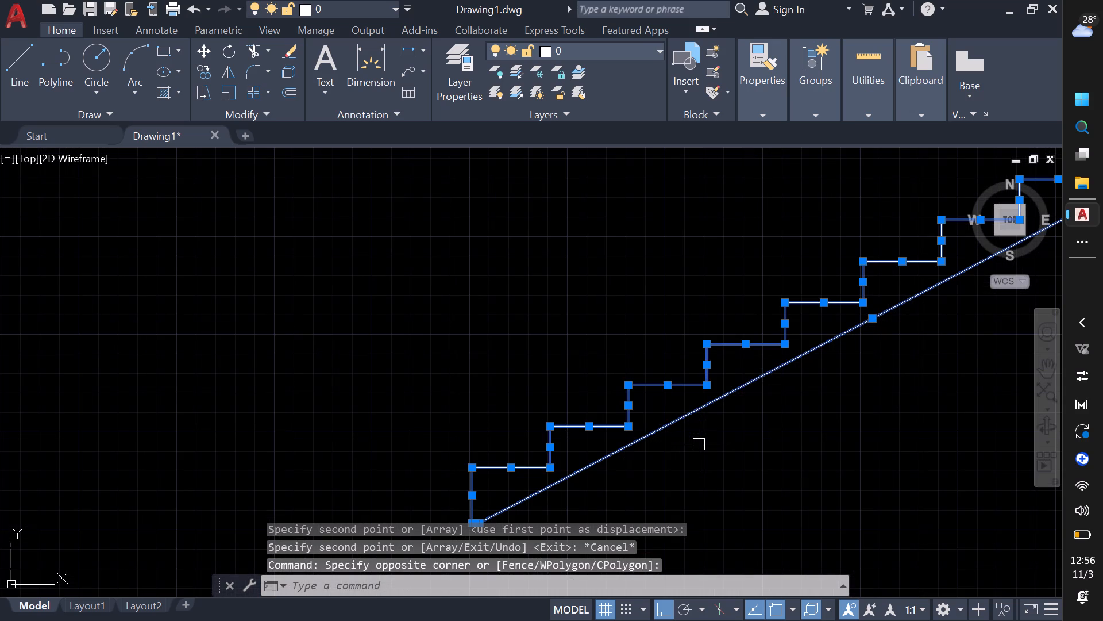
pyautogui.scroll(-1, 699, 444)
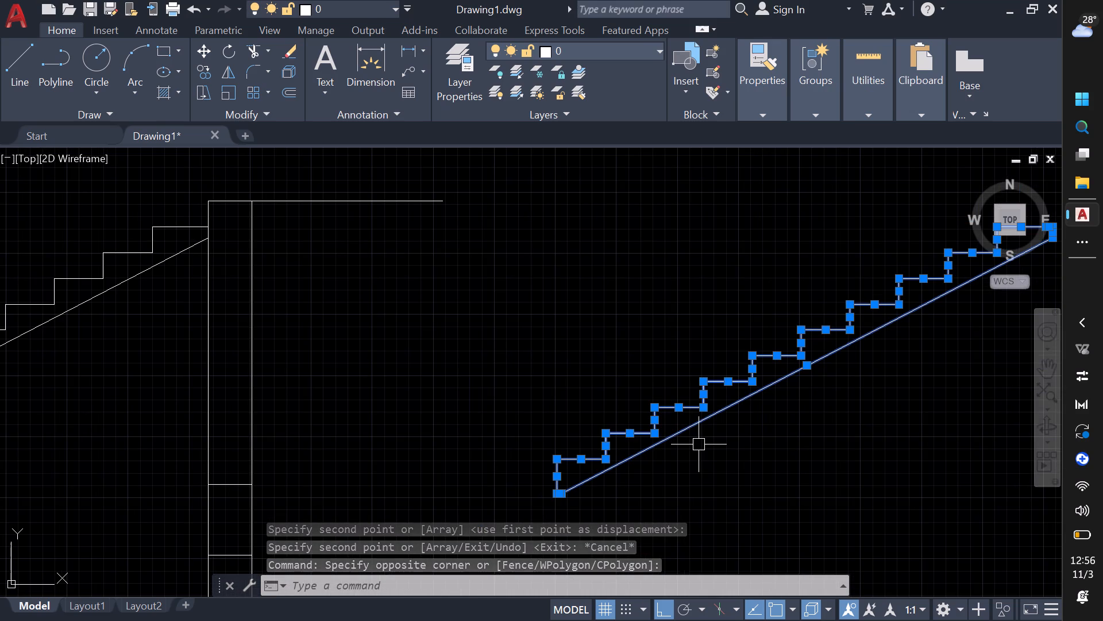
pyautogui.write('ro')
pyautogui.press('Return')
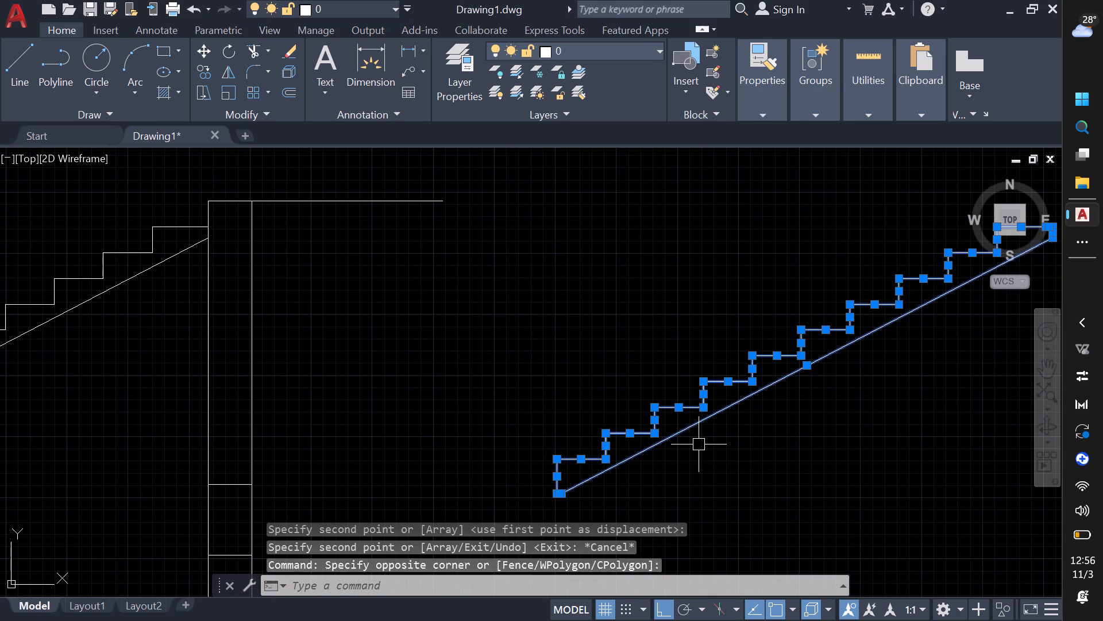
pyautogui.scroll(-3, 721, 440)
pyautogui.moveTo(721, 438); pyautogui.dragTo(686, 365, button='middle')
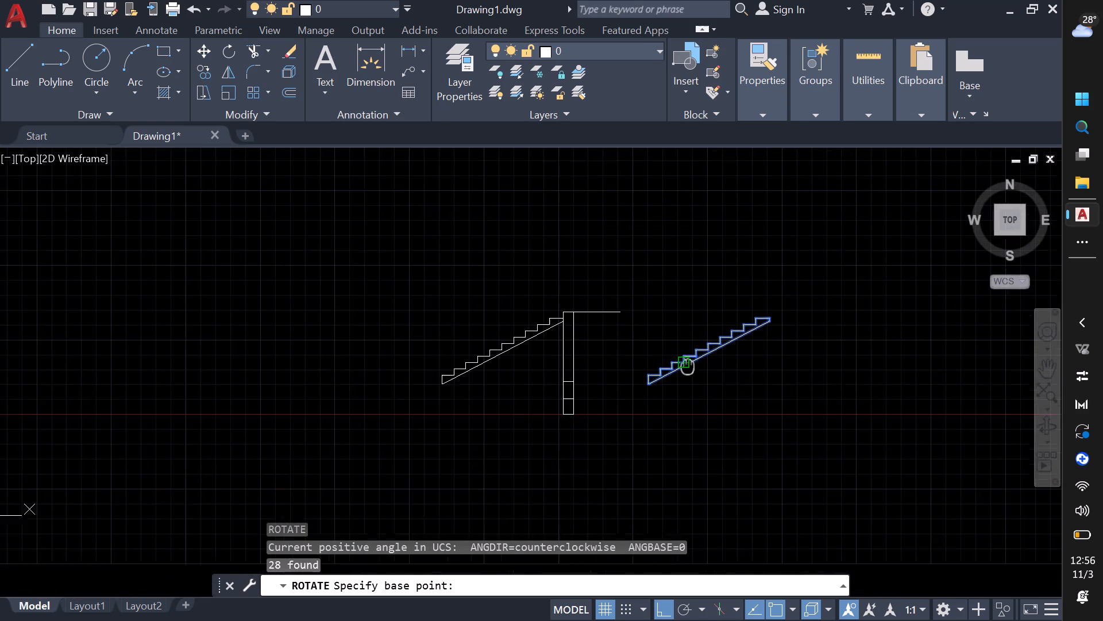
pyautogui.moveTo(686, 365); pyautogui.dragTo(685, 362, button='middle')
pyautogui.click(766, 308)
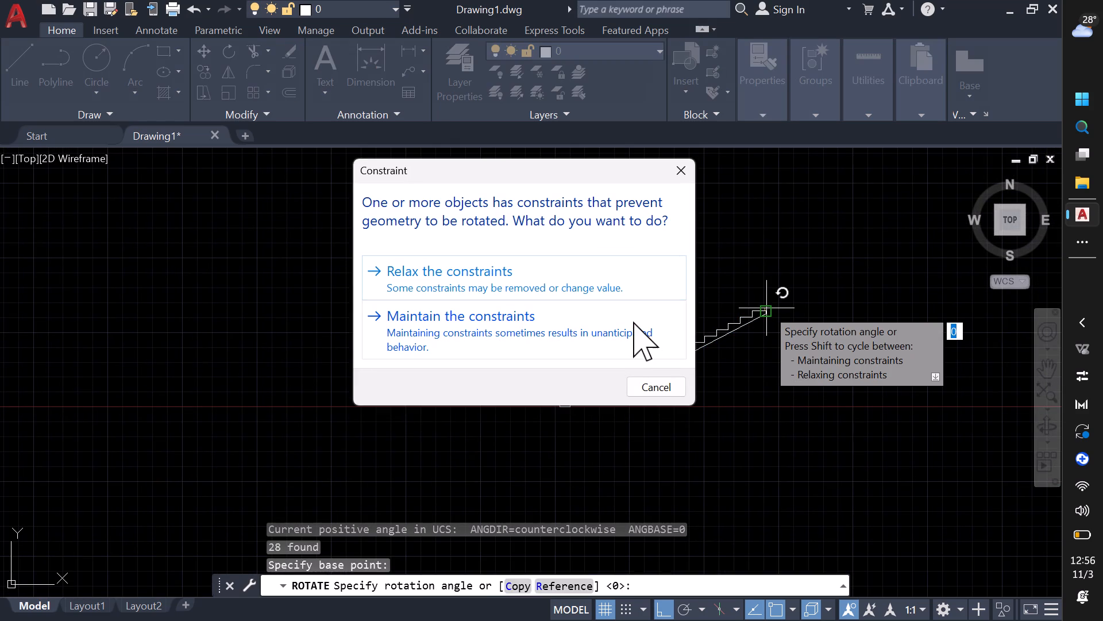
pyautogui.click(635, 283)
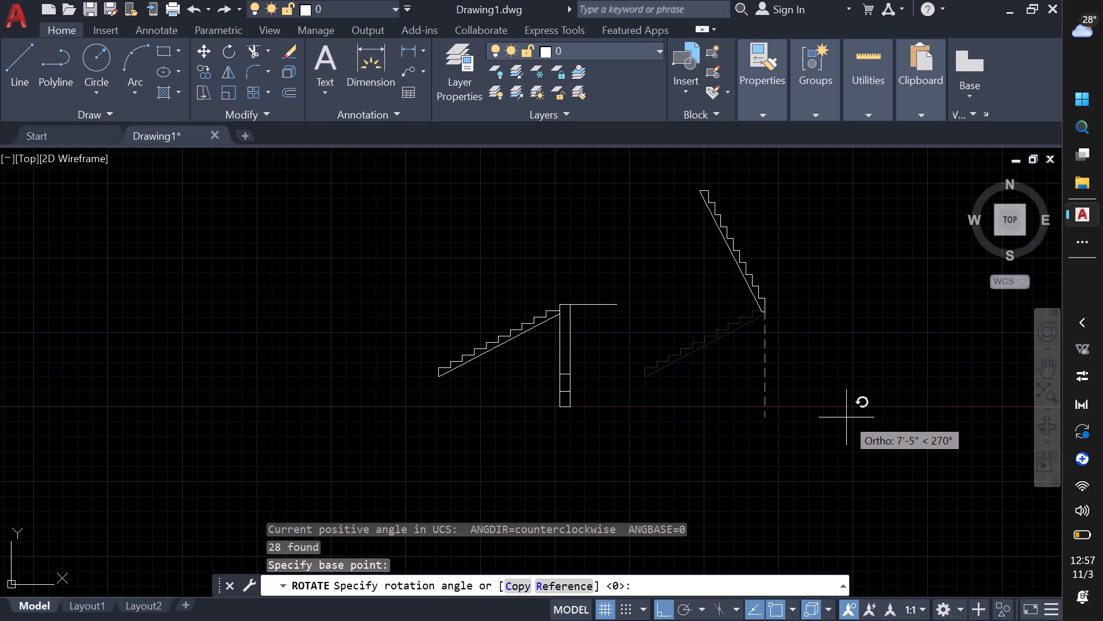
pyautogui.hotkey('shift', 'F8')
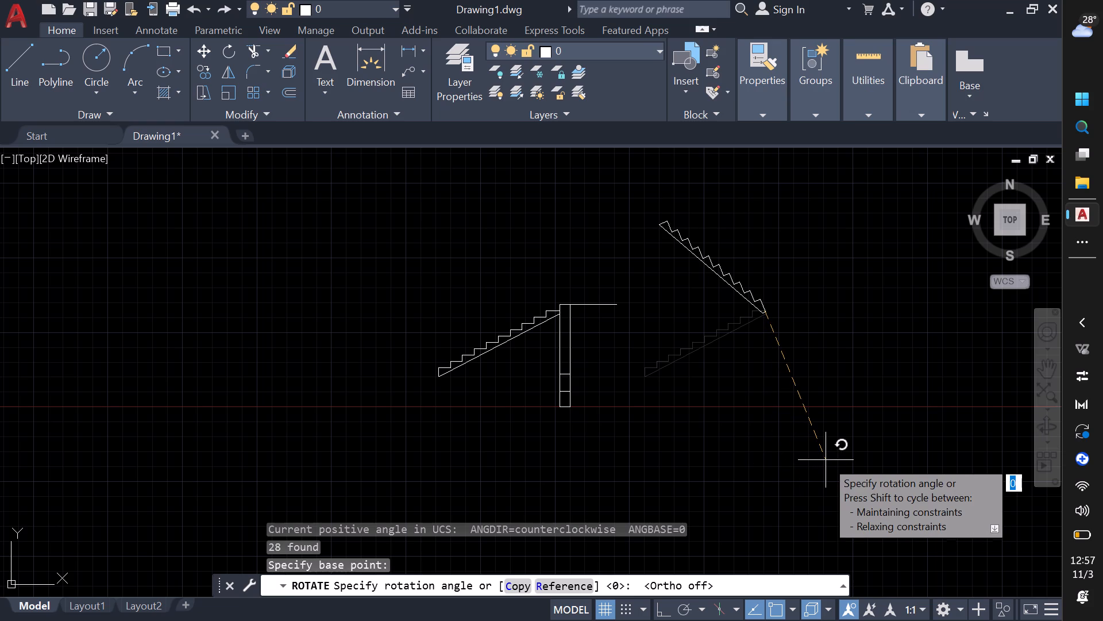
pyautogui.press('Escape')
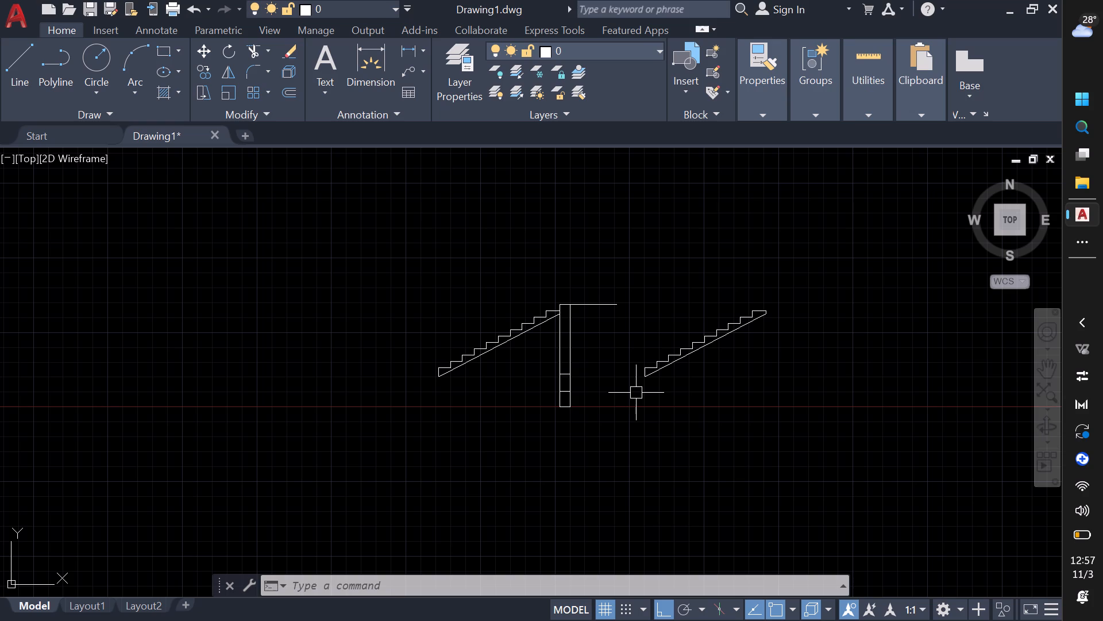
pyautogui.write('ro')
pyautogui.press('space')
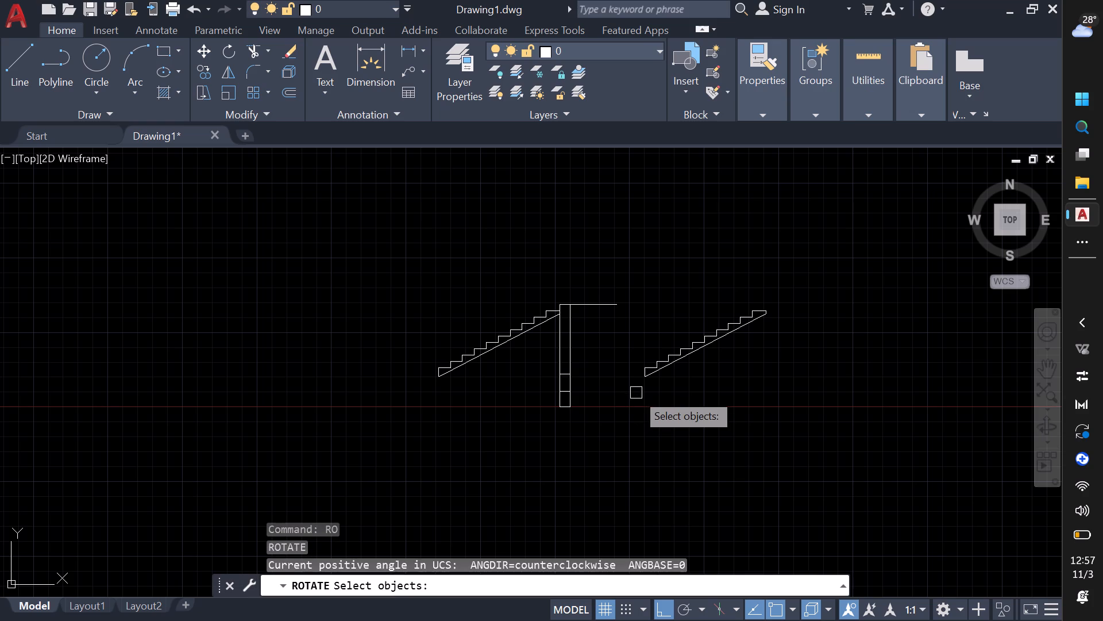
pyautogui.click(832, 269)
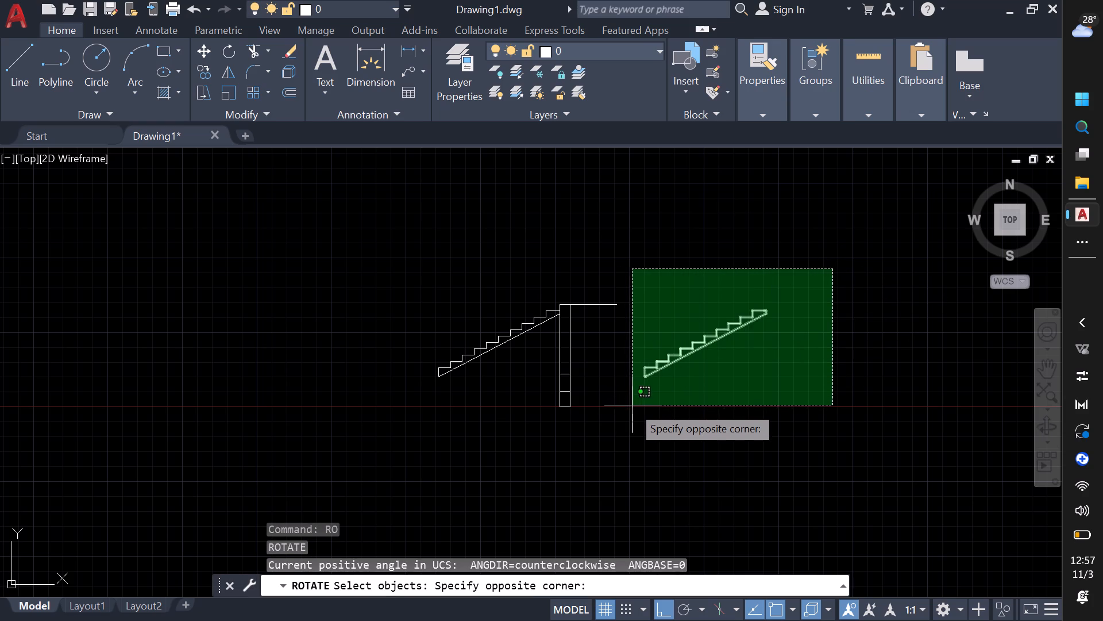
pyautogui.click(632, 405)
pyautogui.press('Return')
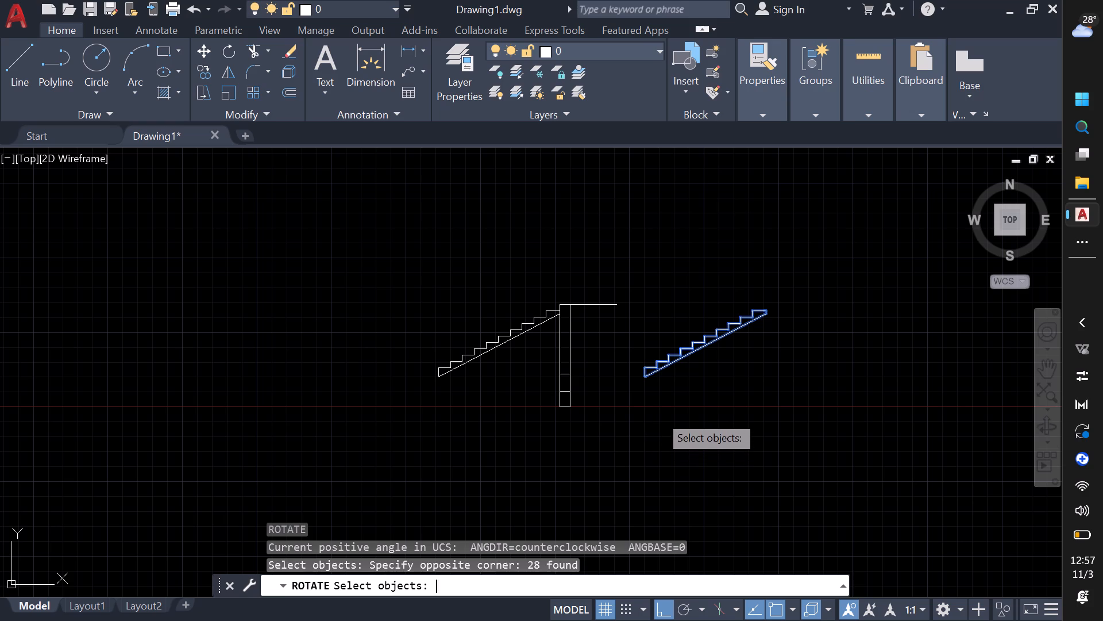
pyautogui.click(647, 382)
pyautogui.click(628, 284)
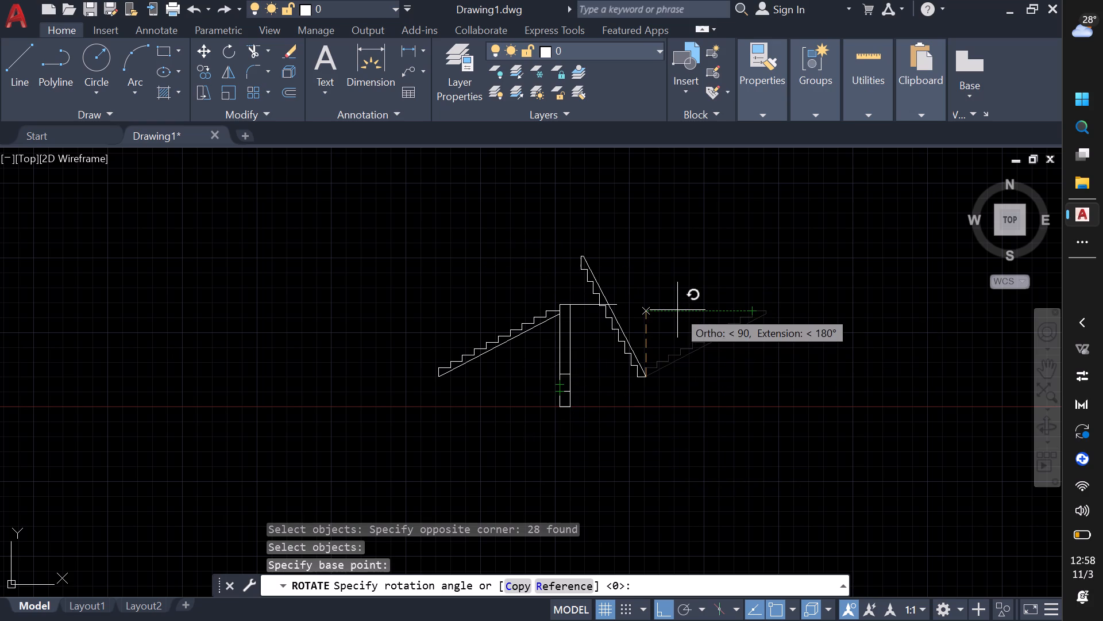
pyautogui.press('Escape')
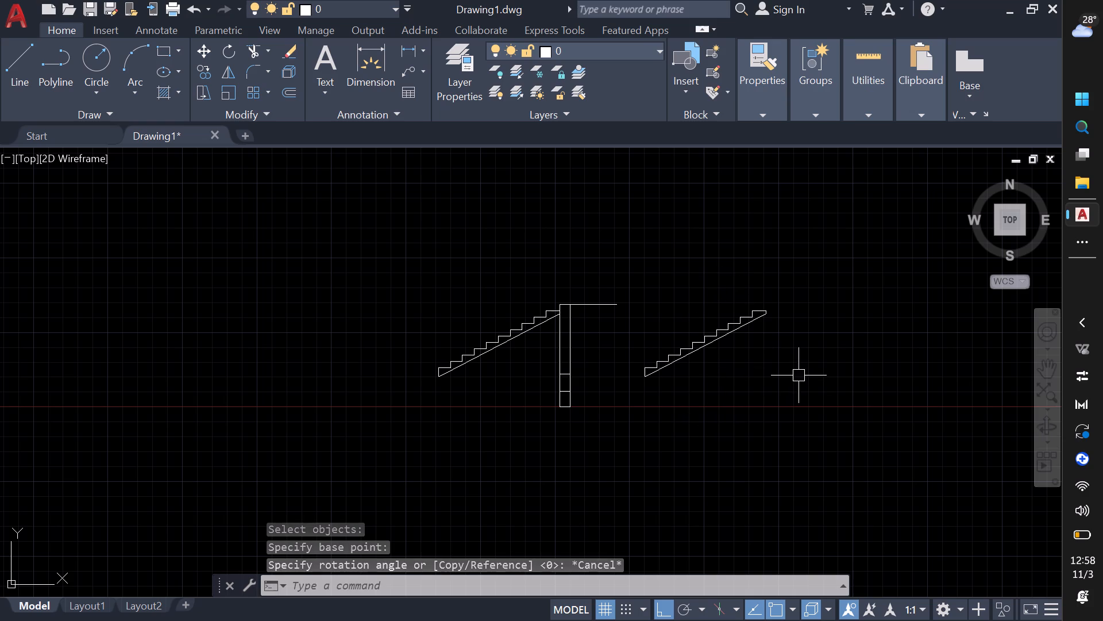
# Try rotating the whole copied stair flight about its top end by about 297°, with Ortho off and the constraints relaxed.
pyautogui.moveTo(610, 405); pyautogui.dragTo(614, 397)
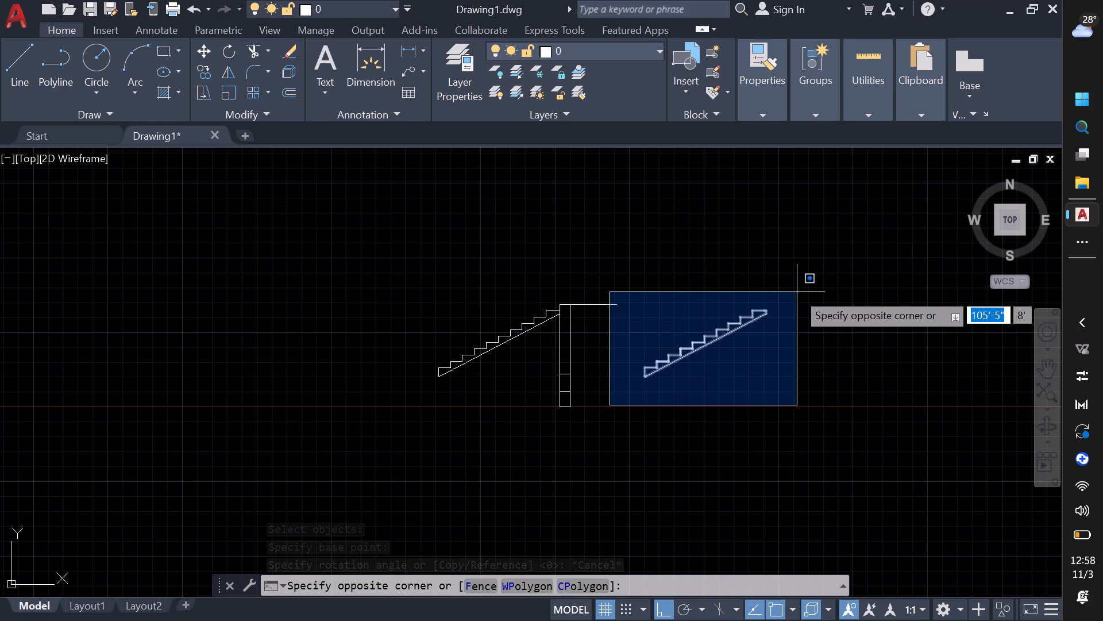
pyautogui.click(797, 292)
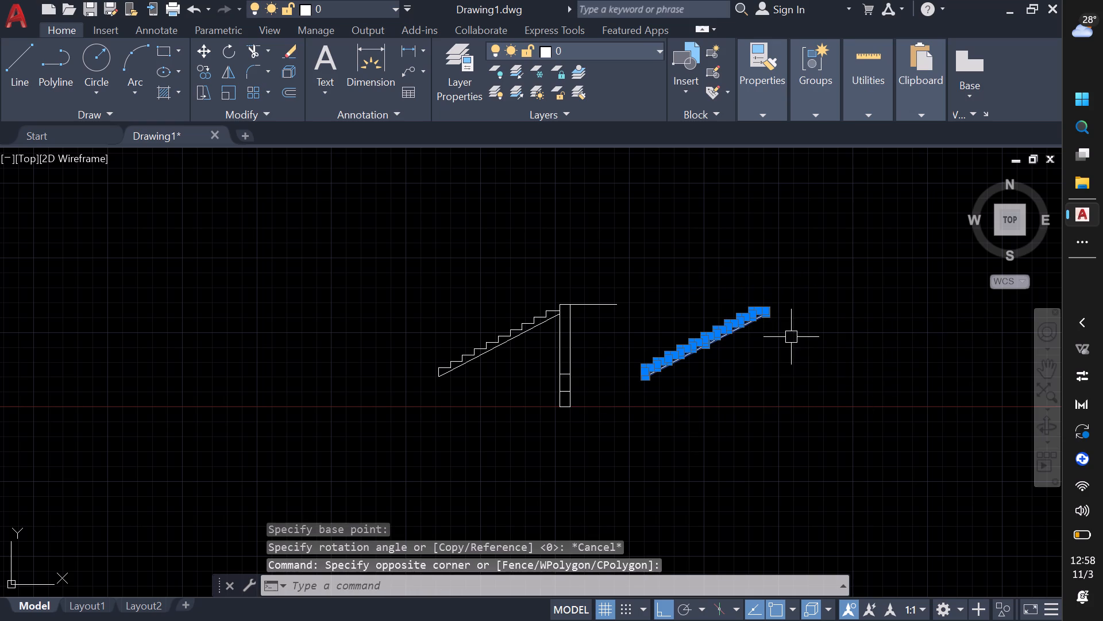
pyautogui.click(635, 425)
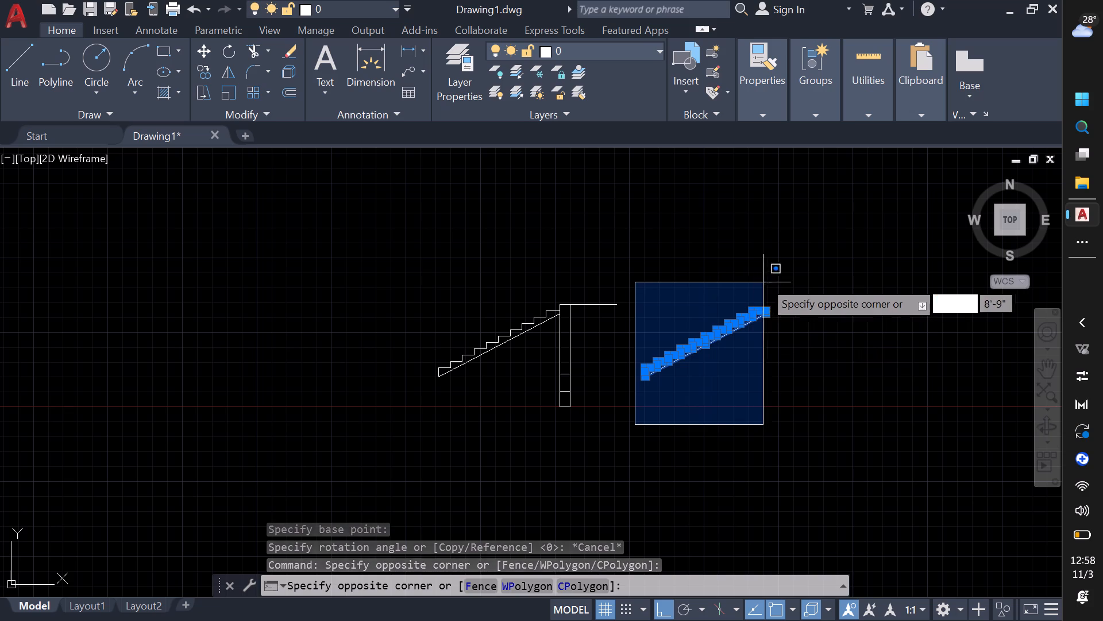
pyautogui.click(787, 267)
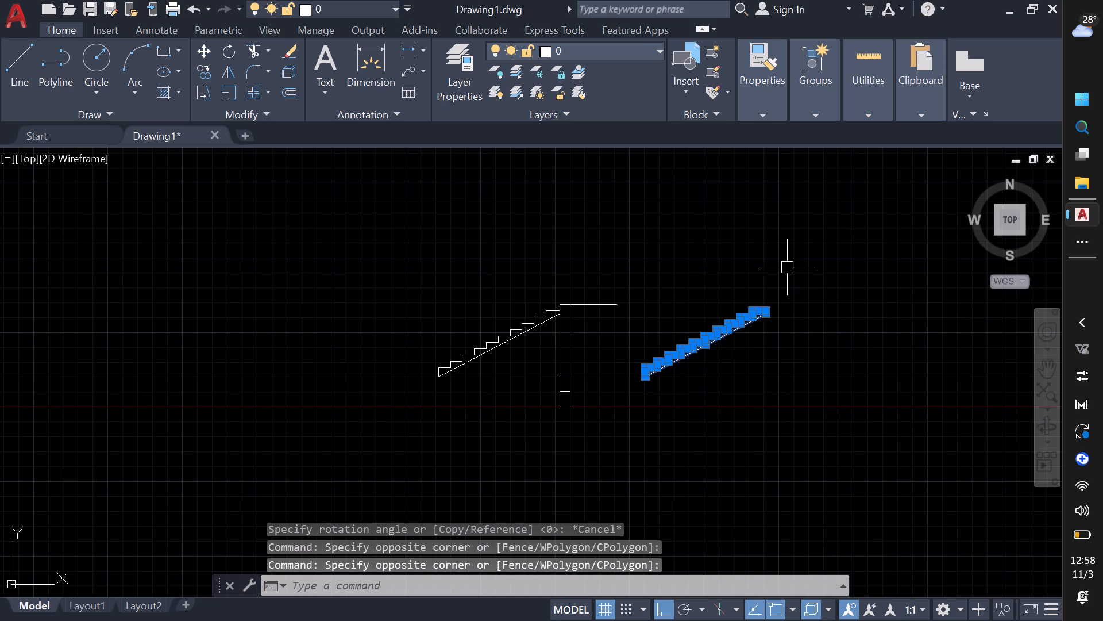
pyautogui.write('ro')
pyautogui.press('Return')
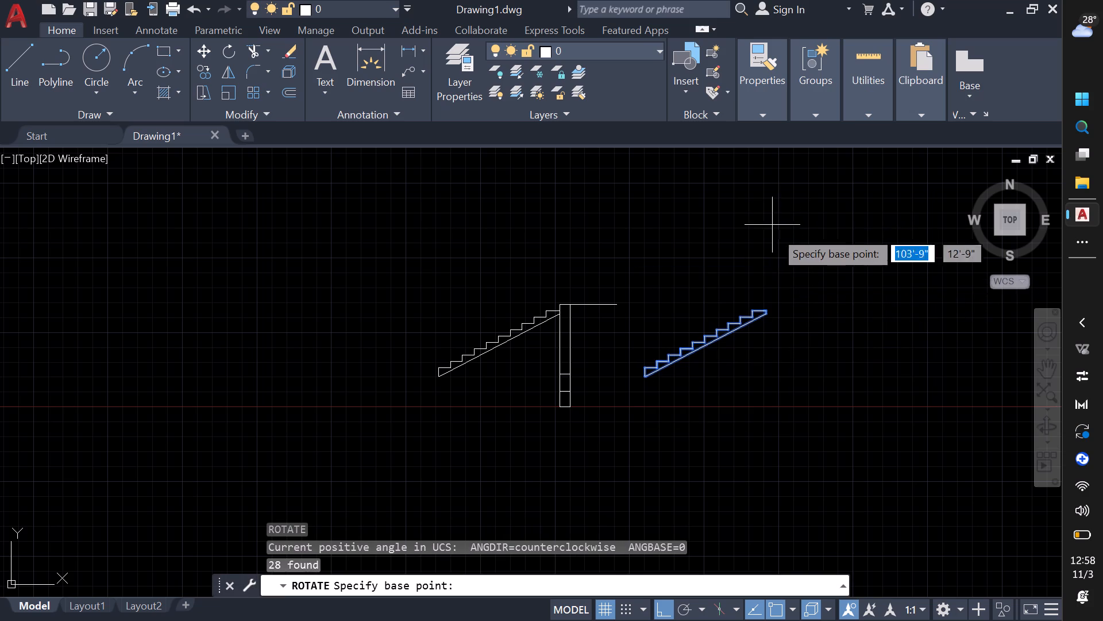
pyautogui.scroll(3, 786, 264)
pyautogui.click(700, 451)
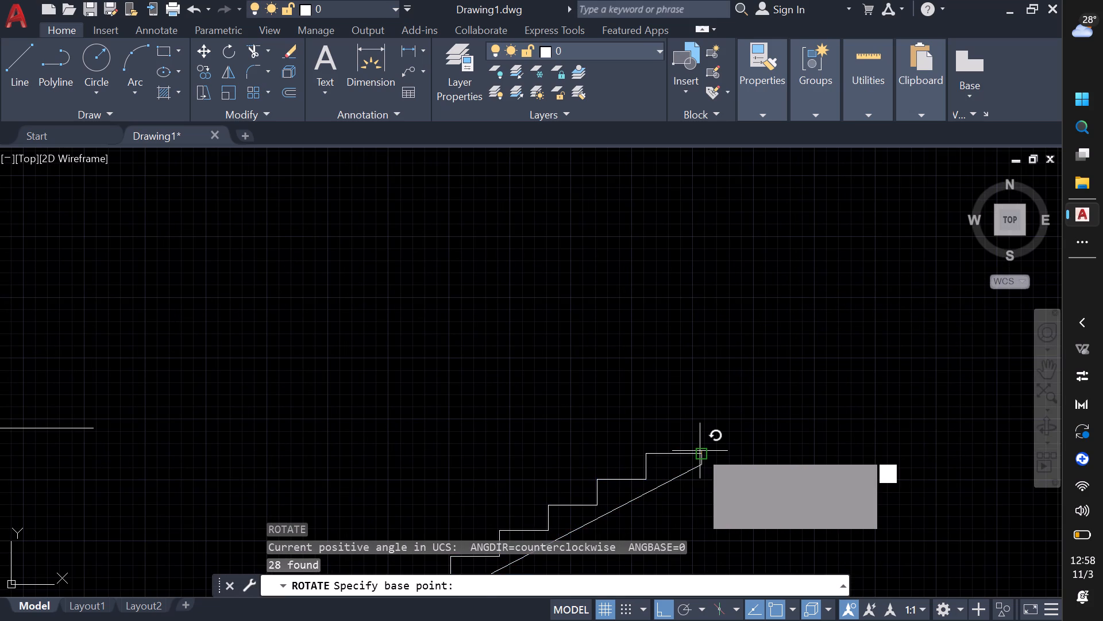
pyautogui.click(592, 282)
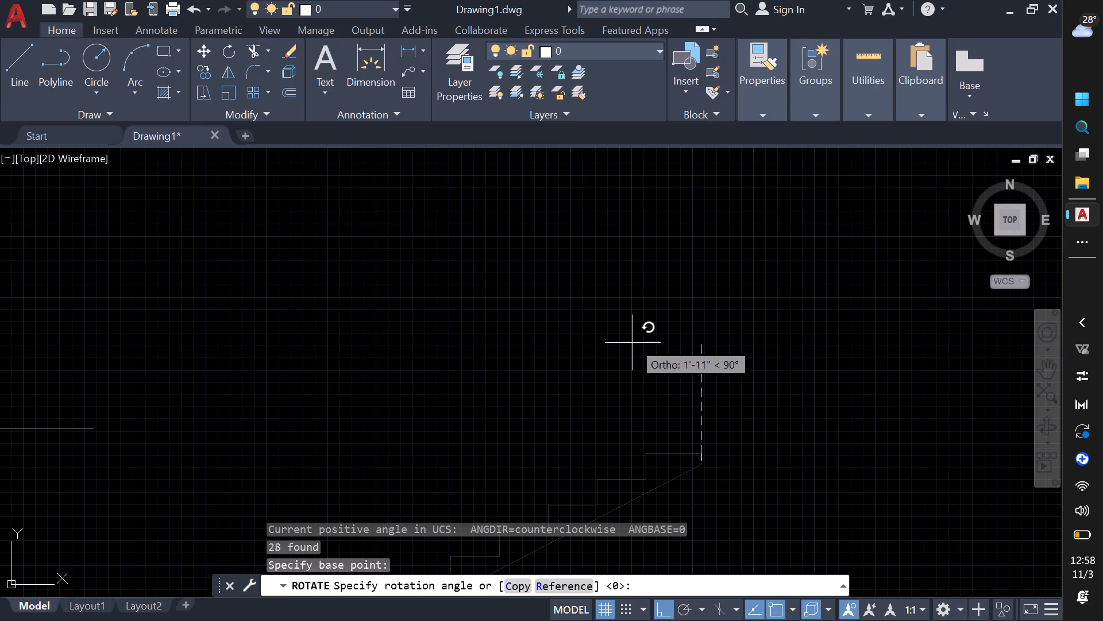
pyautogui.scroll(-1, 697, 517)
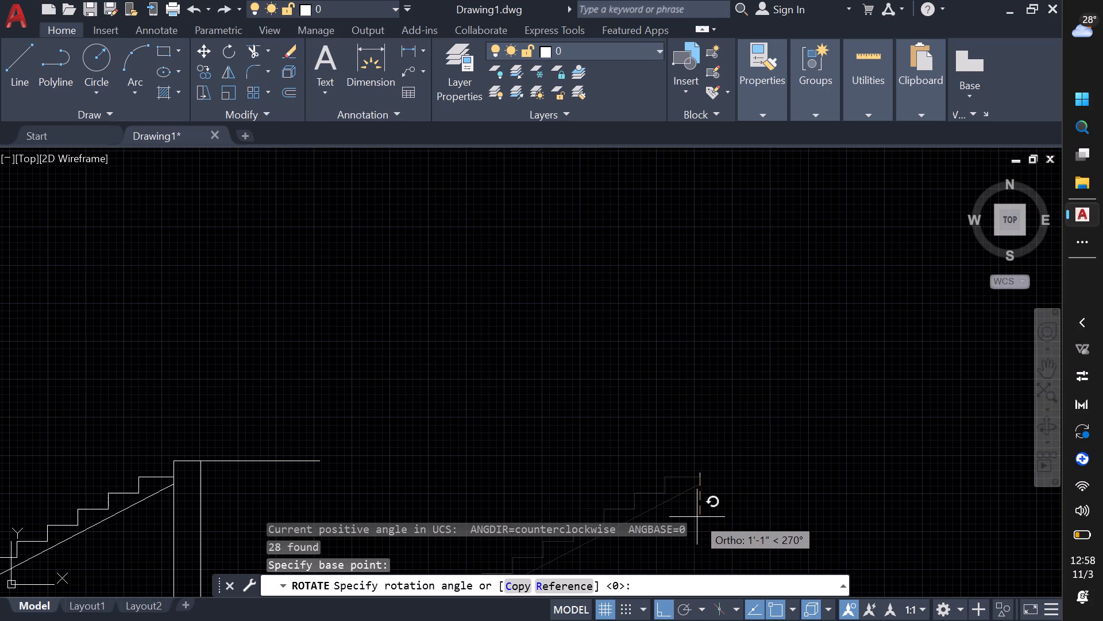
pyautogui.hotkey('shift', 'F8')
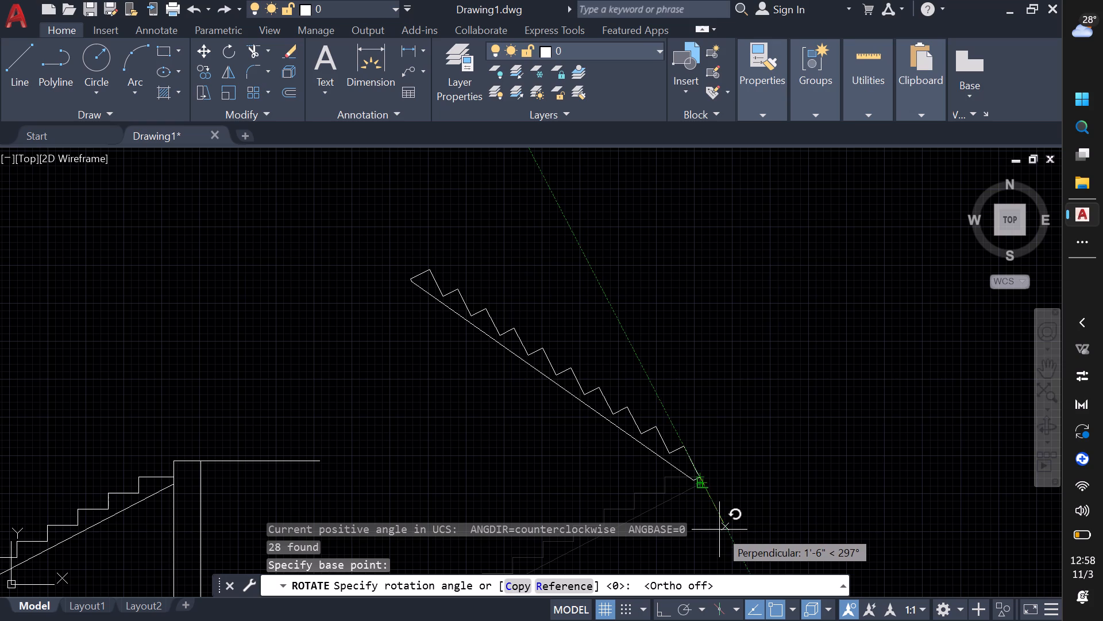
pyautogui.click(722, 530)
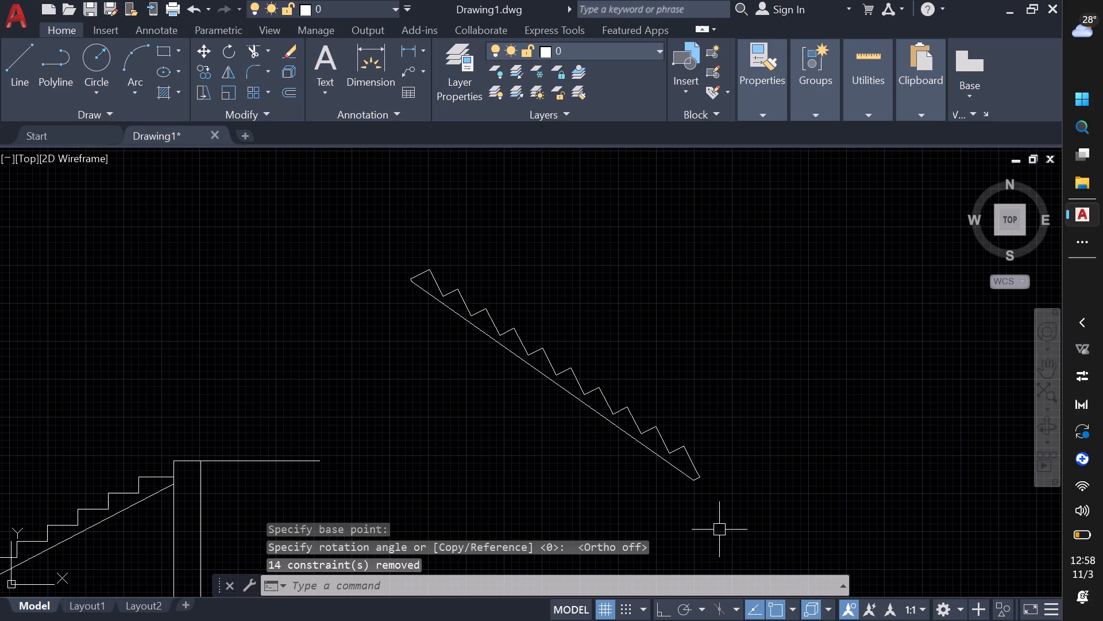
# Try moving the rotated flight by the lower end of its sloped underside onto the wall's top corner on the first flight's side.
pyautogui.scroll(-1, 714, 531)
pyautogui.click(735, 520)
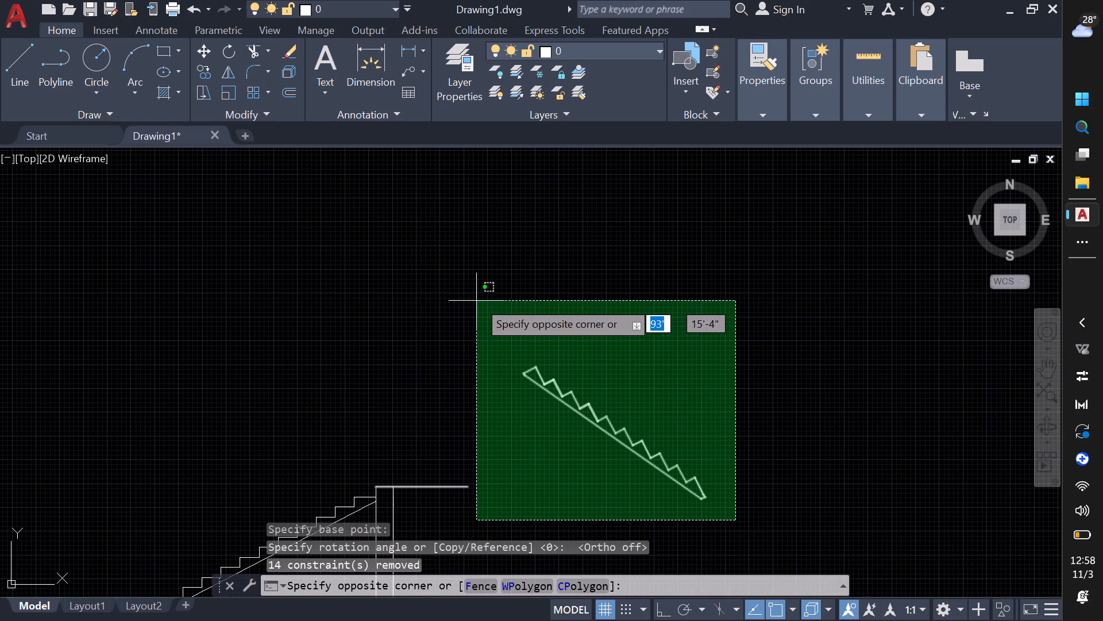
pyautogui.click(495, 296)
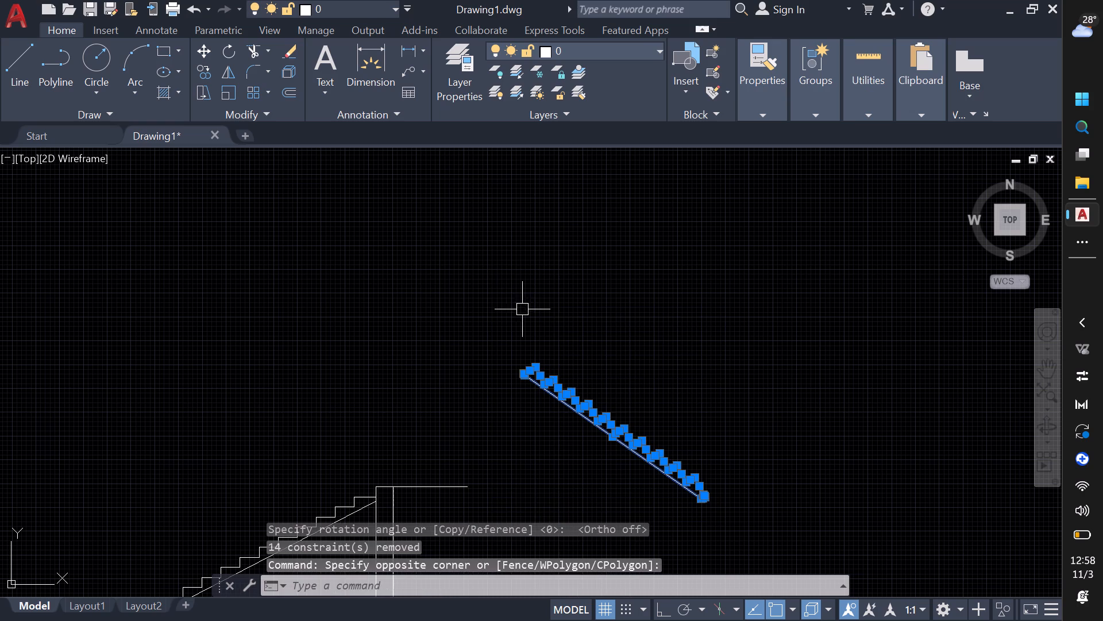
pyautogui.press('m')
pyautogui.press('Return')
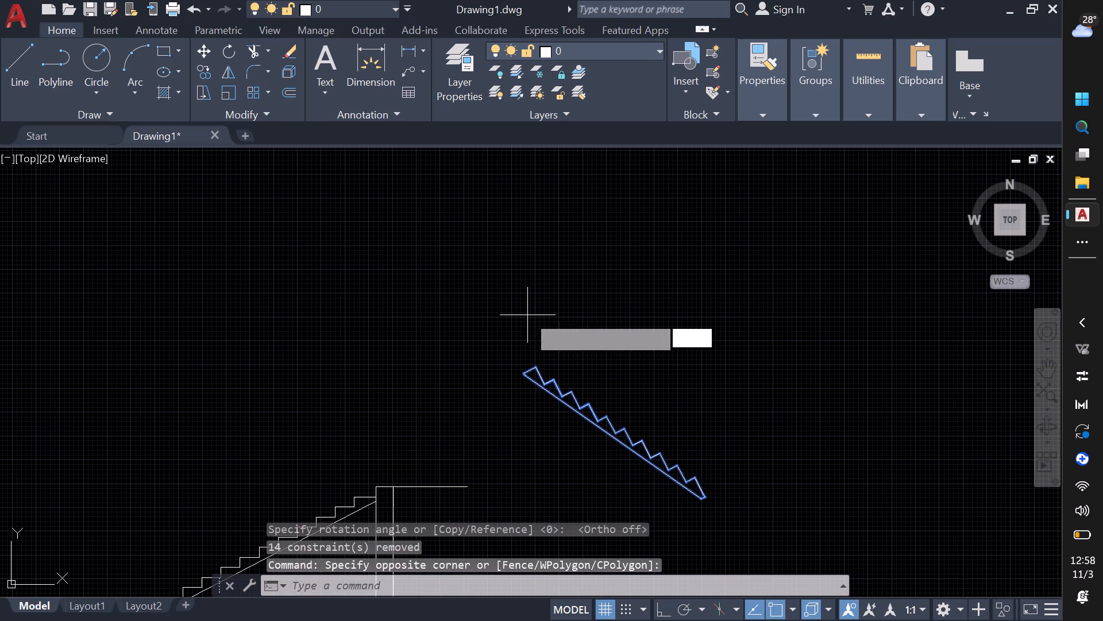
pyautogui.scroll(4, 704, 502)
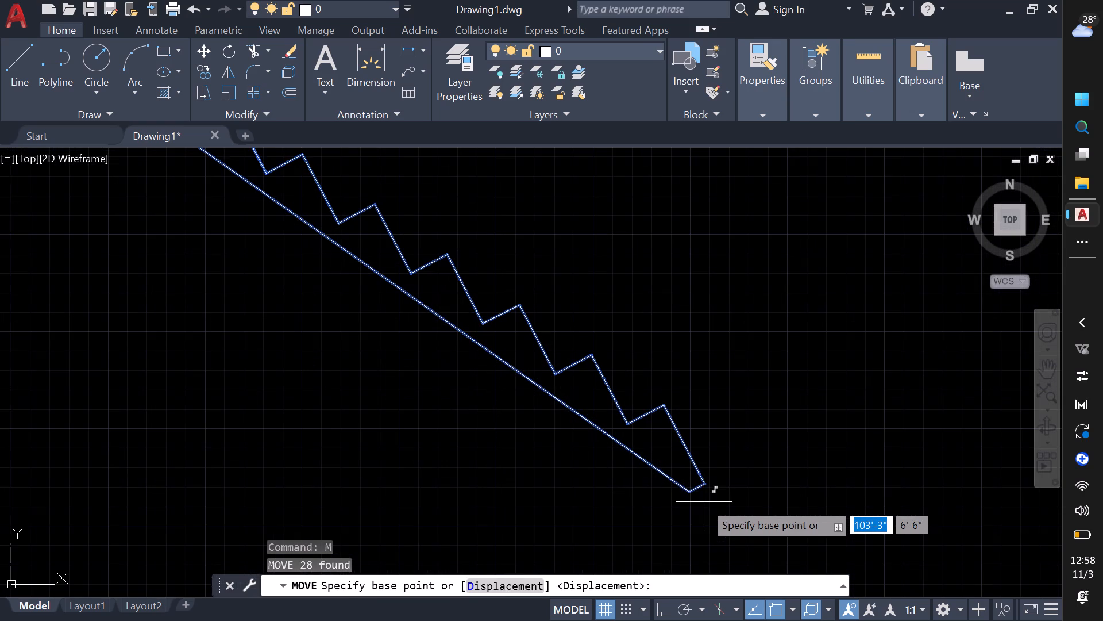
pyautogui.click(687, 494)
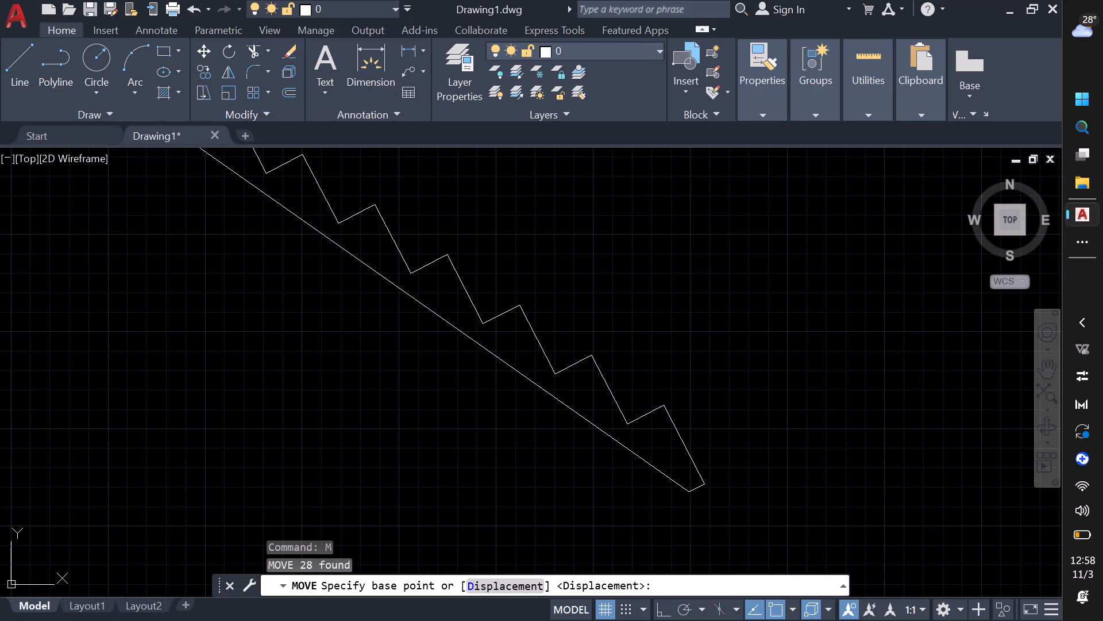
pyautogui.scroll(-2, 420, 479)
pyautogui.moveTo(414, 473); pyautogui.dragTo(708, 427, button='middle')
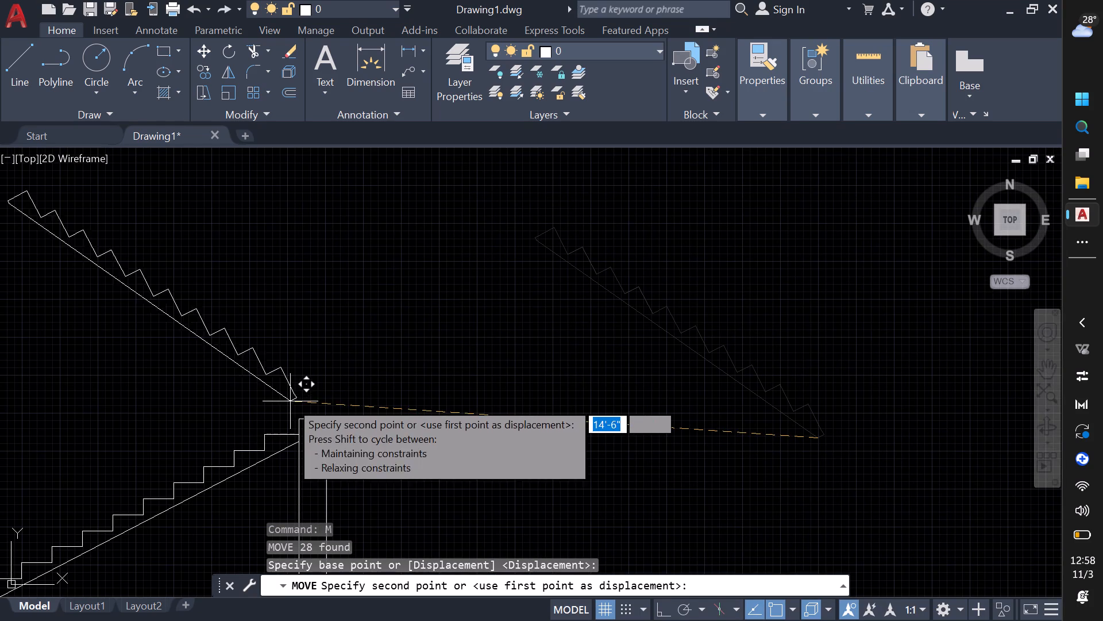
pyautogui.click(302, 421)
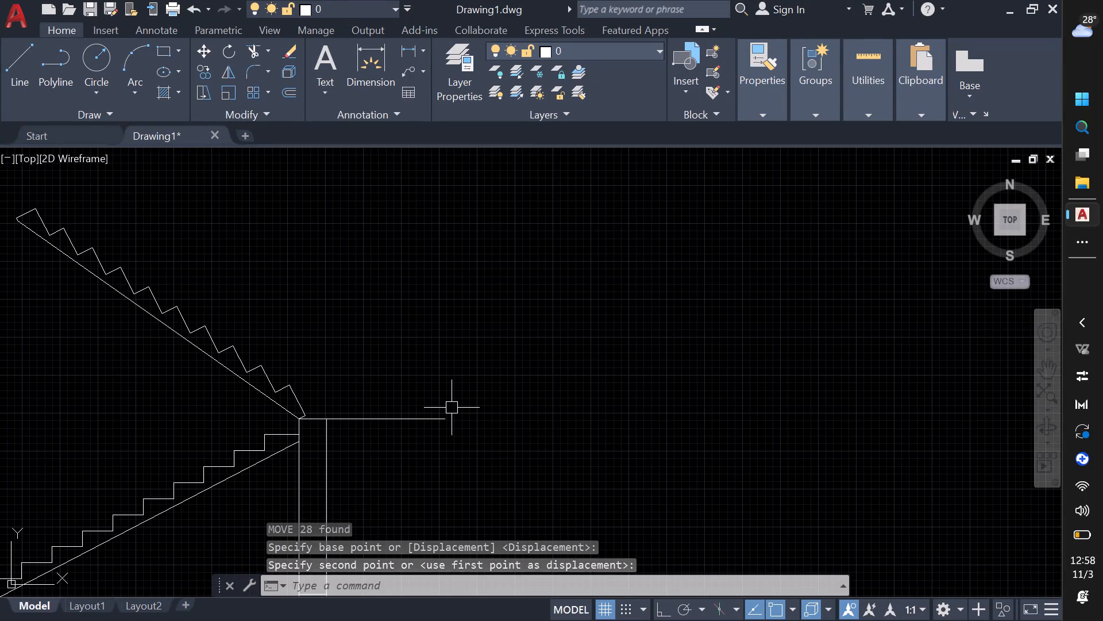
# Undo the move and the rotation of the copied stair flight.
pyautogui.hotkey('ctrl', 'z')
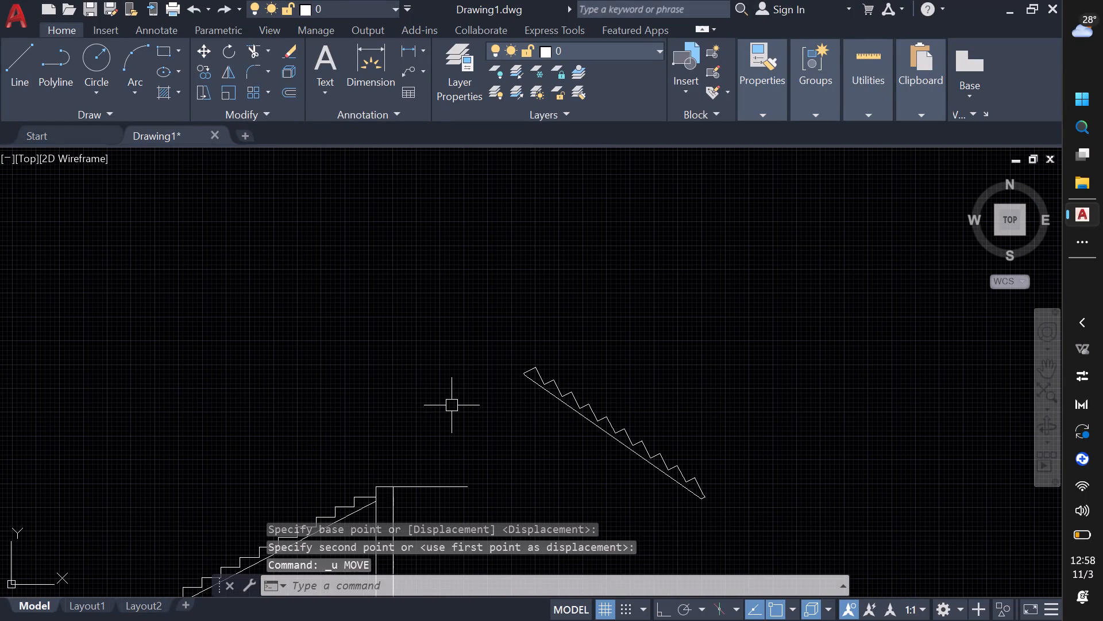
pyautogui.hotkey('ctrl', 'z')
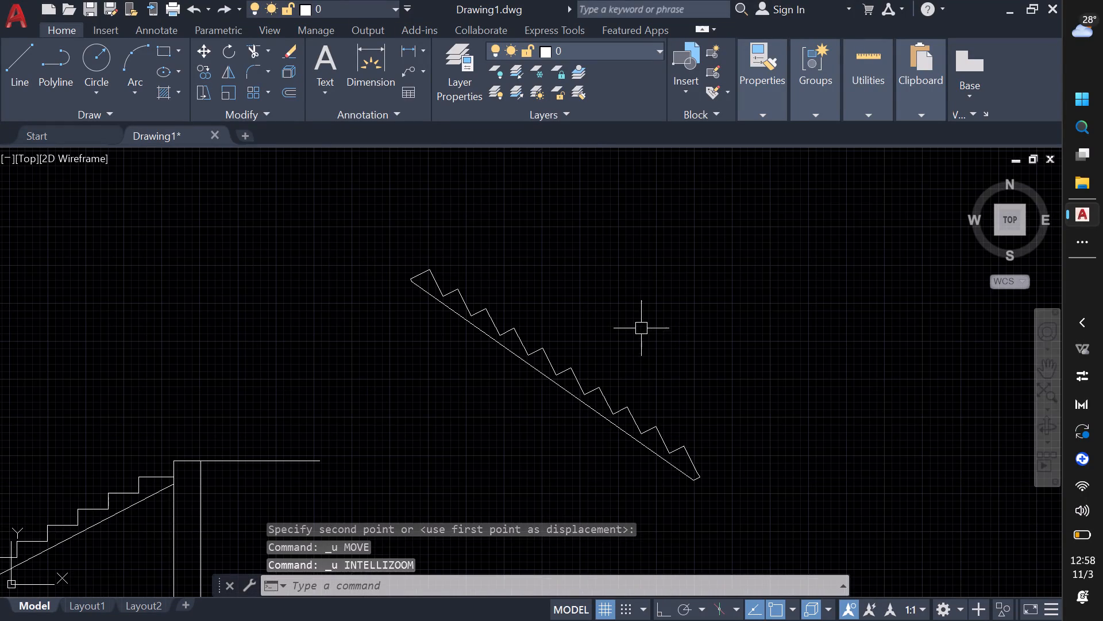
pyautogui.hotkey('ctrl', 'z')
# Erase the whole copied stair flight standing beyond the wall and landing line.
pyautogui.click(651, 392)
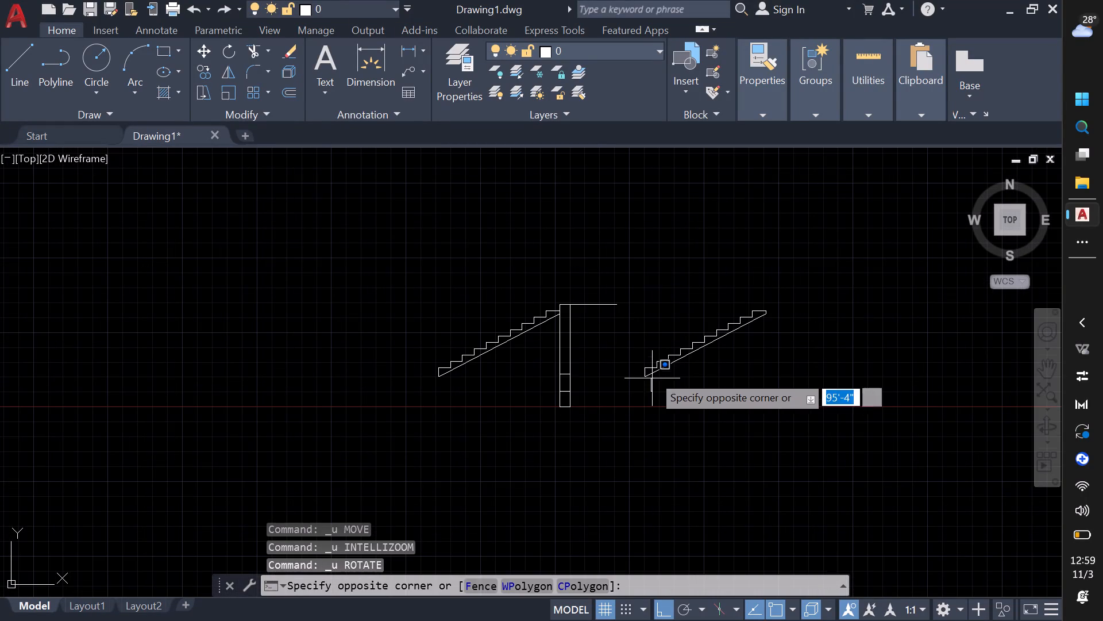
pyautogui.click(628, 363)
pyautogui.click(839, 306)
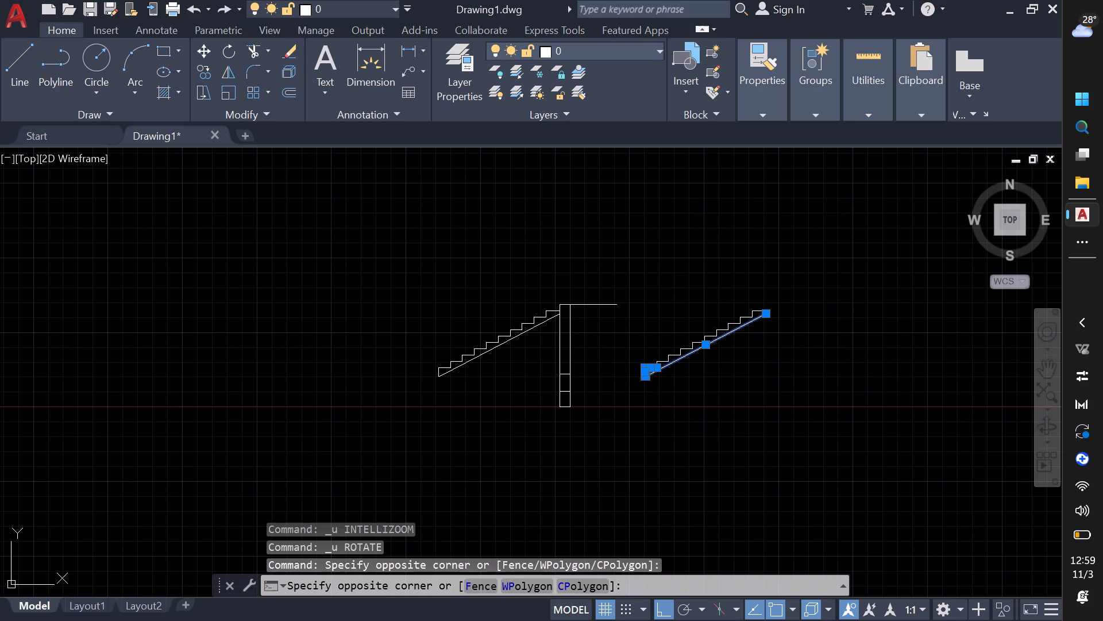
pyautogui.click(627, 389)
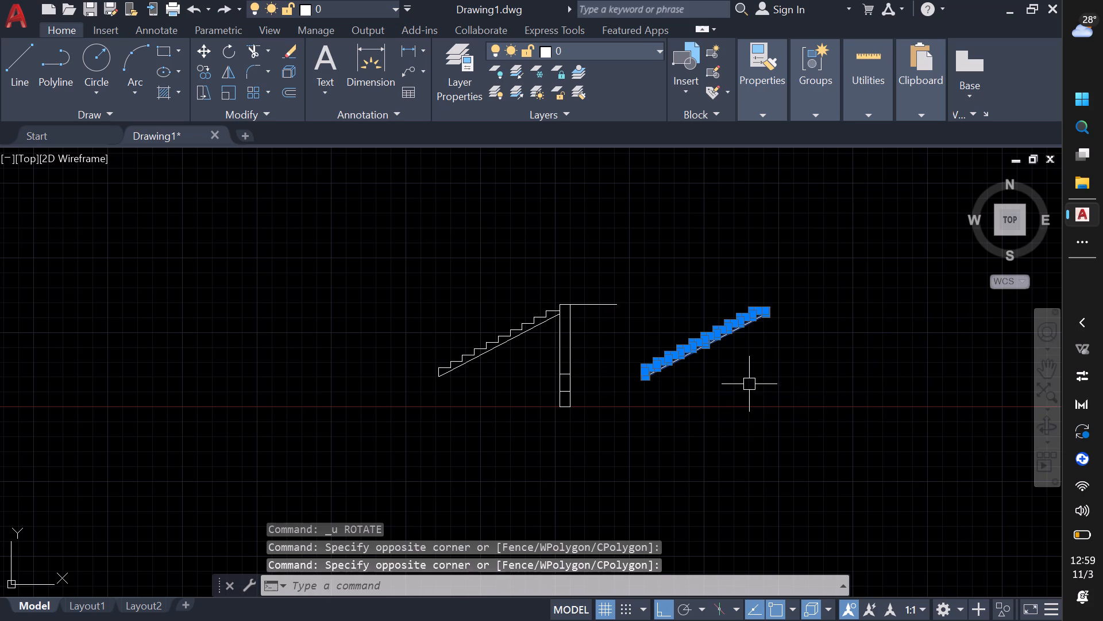
pyautogui.write('e')
pyautogui.press('space')
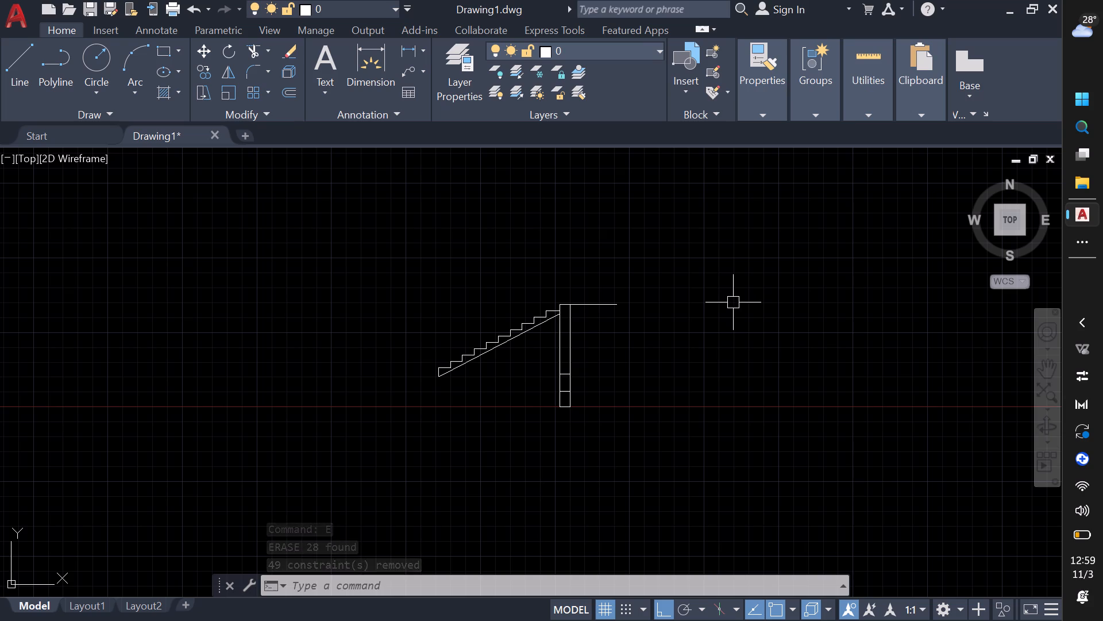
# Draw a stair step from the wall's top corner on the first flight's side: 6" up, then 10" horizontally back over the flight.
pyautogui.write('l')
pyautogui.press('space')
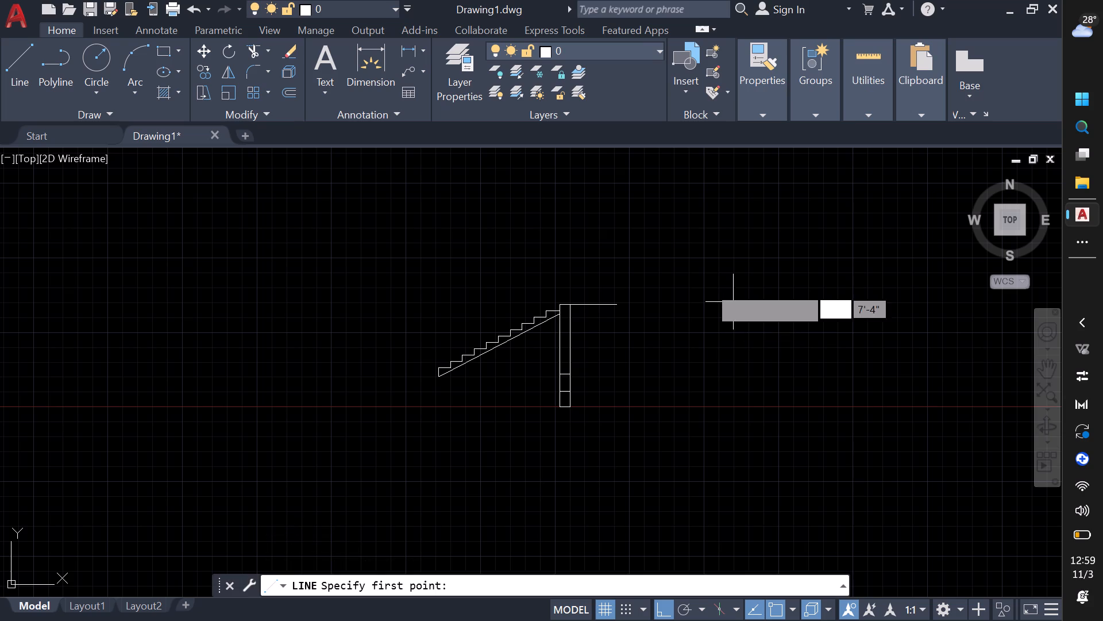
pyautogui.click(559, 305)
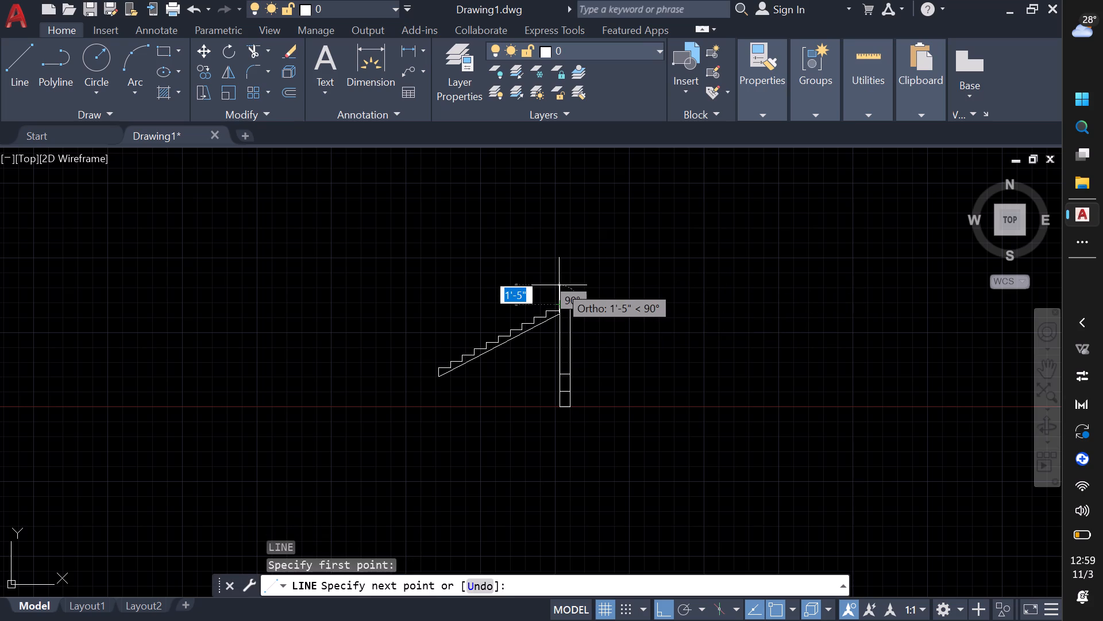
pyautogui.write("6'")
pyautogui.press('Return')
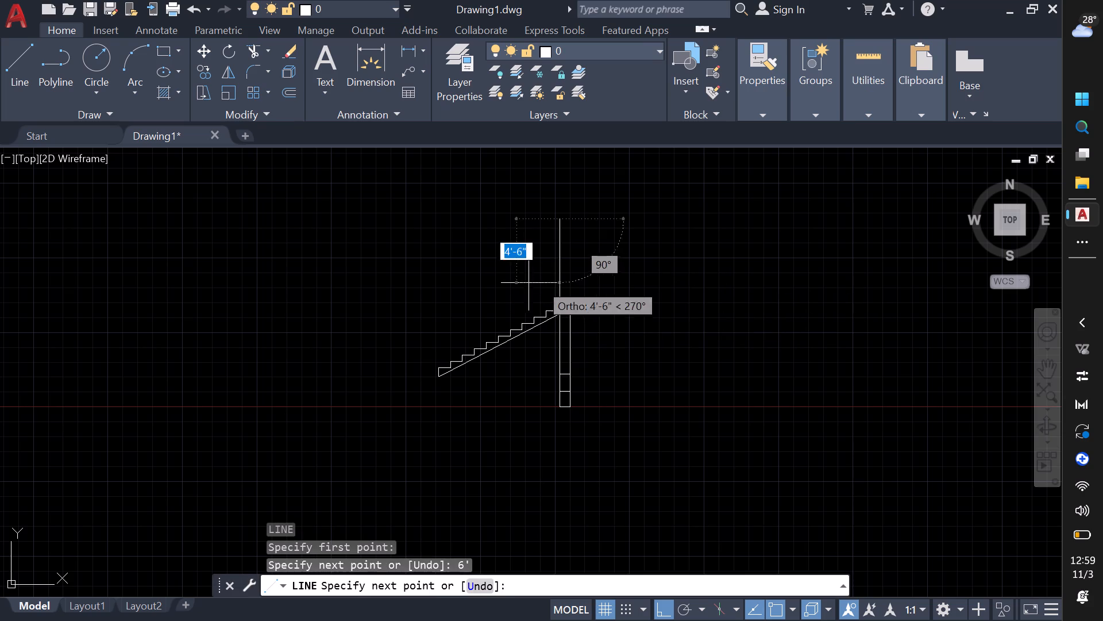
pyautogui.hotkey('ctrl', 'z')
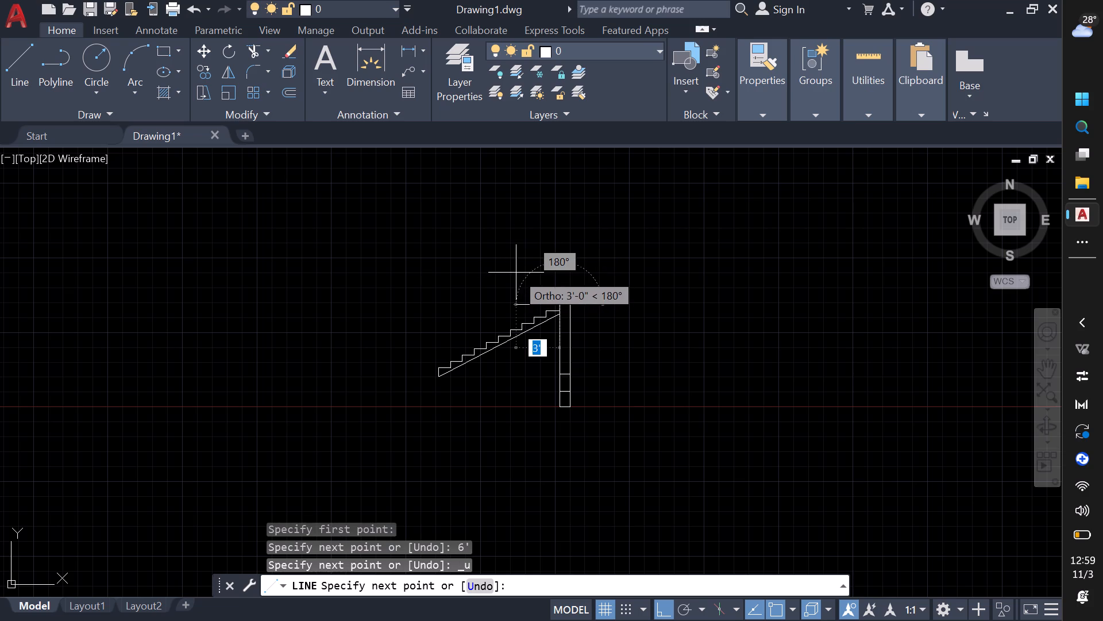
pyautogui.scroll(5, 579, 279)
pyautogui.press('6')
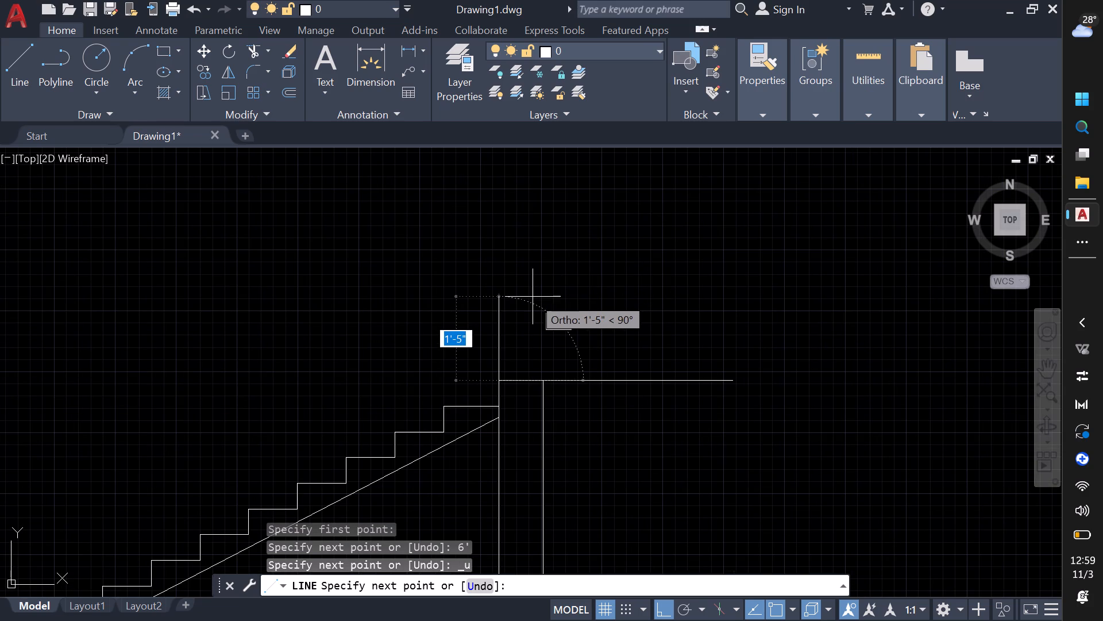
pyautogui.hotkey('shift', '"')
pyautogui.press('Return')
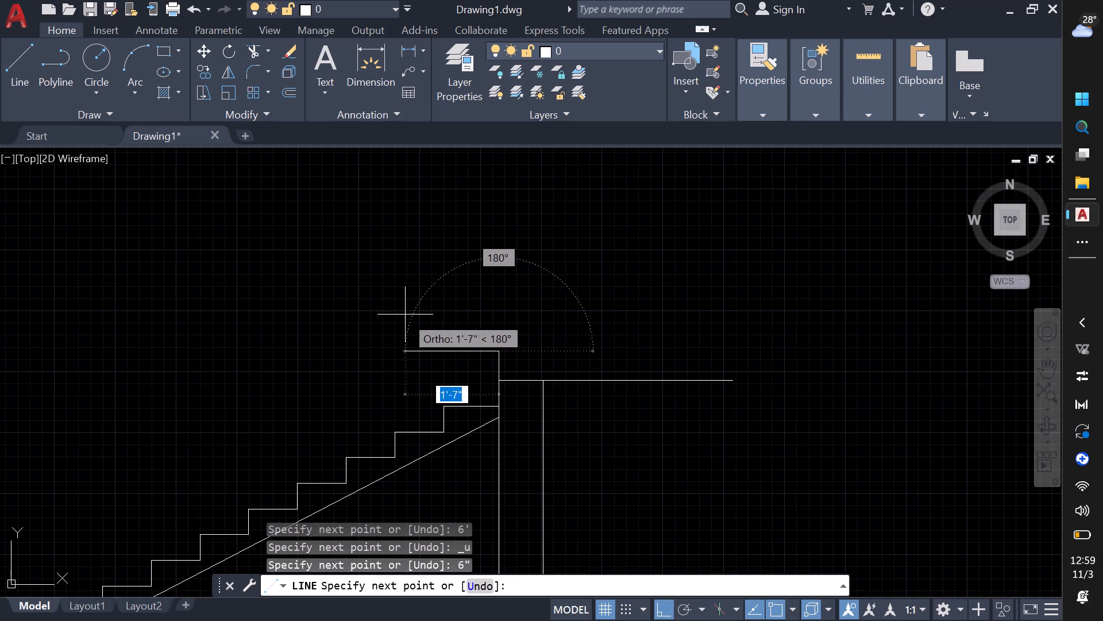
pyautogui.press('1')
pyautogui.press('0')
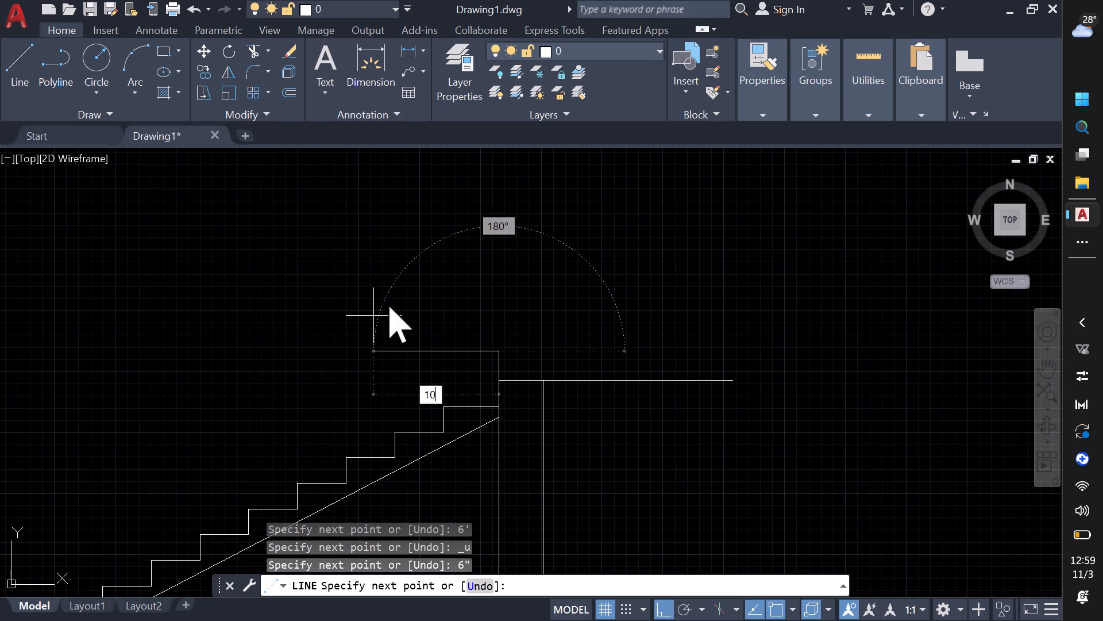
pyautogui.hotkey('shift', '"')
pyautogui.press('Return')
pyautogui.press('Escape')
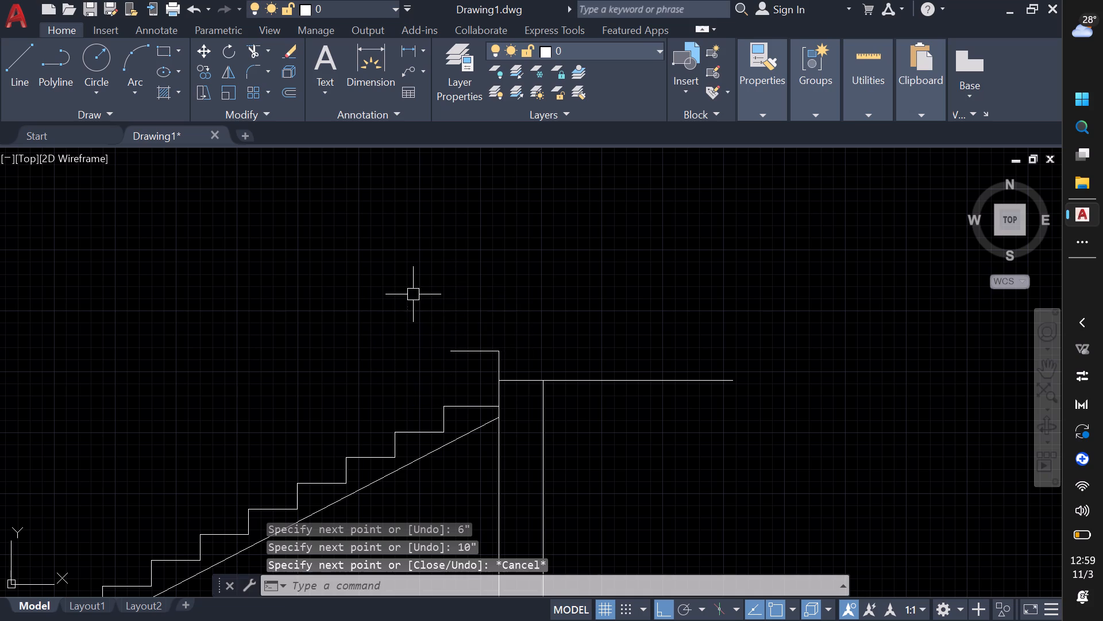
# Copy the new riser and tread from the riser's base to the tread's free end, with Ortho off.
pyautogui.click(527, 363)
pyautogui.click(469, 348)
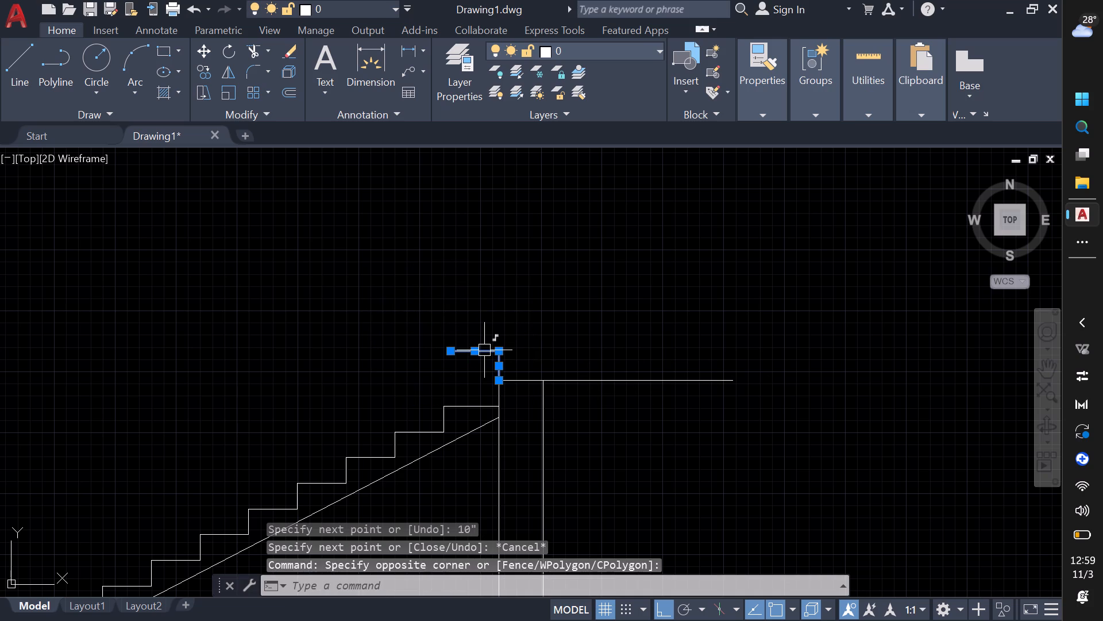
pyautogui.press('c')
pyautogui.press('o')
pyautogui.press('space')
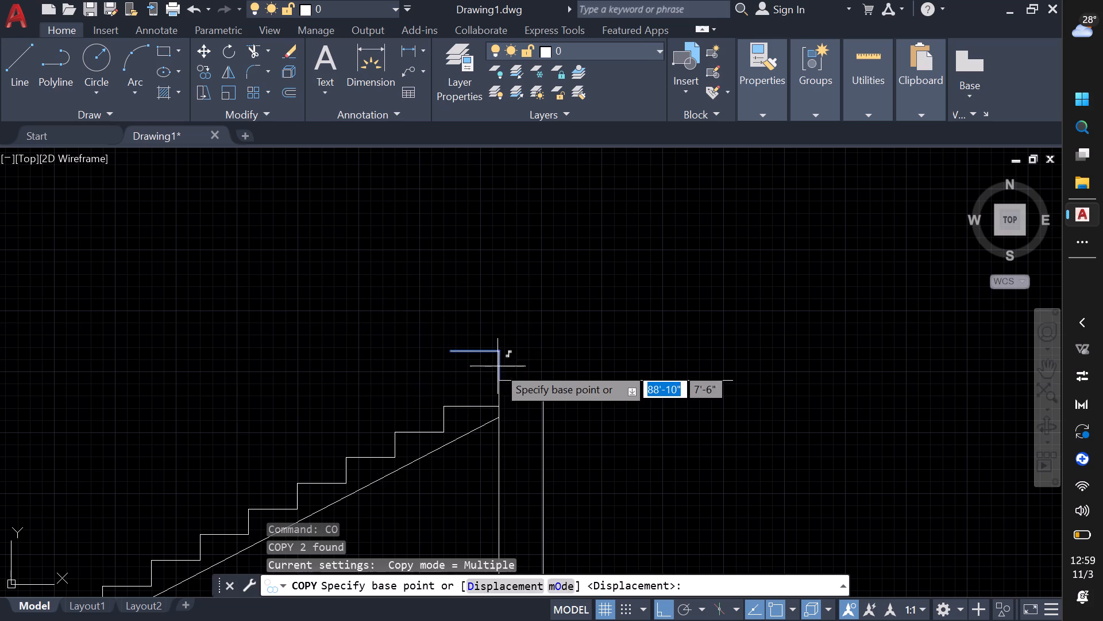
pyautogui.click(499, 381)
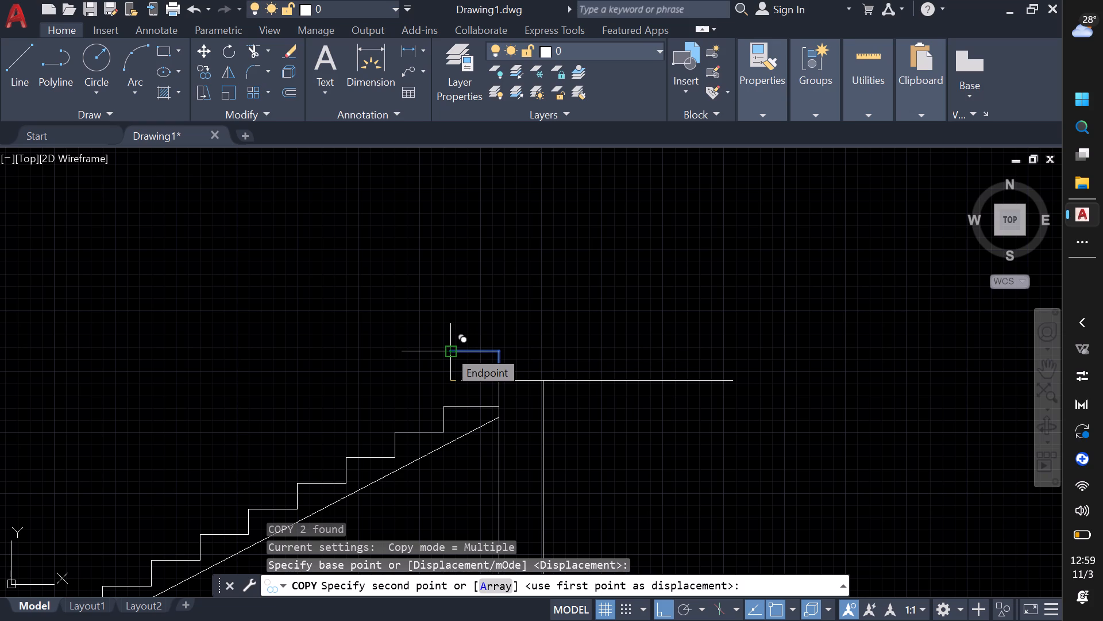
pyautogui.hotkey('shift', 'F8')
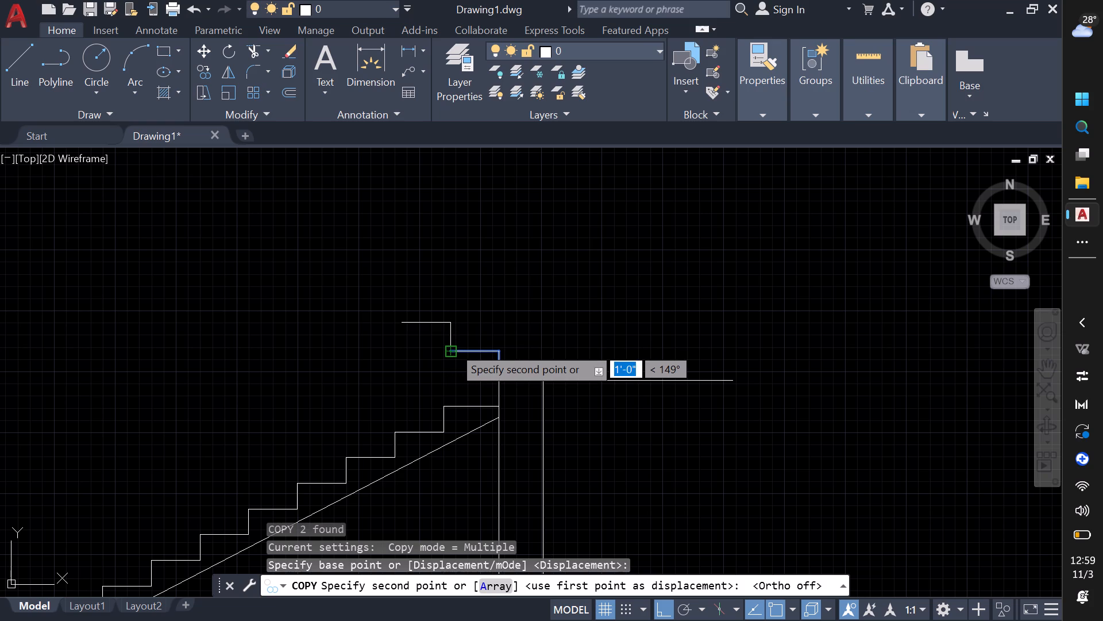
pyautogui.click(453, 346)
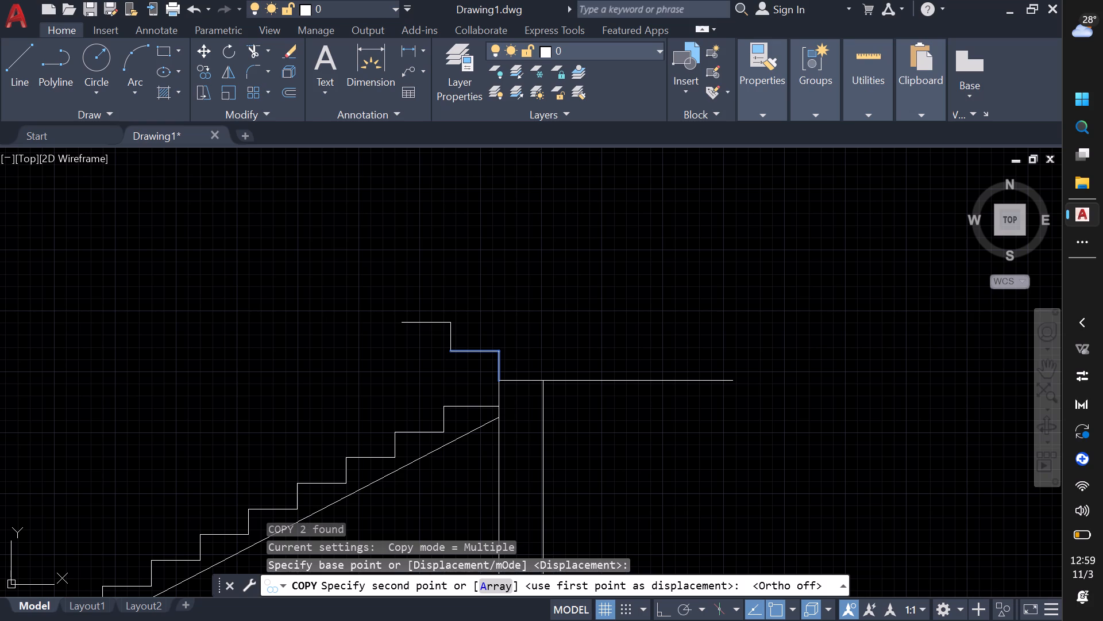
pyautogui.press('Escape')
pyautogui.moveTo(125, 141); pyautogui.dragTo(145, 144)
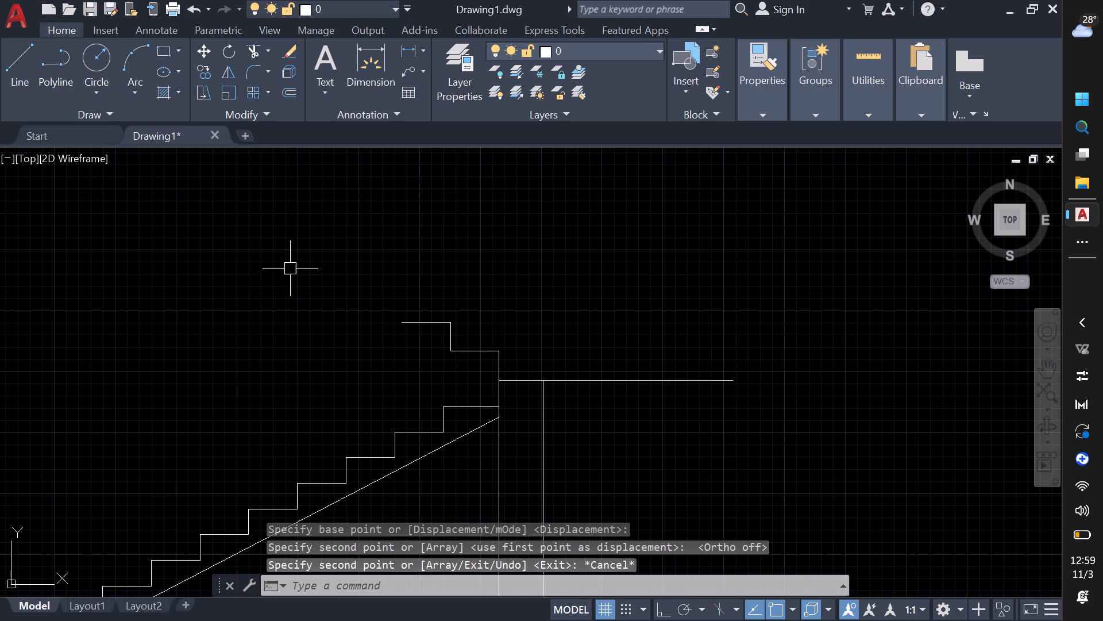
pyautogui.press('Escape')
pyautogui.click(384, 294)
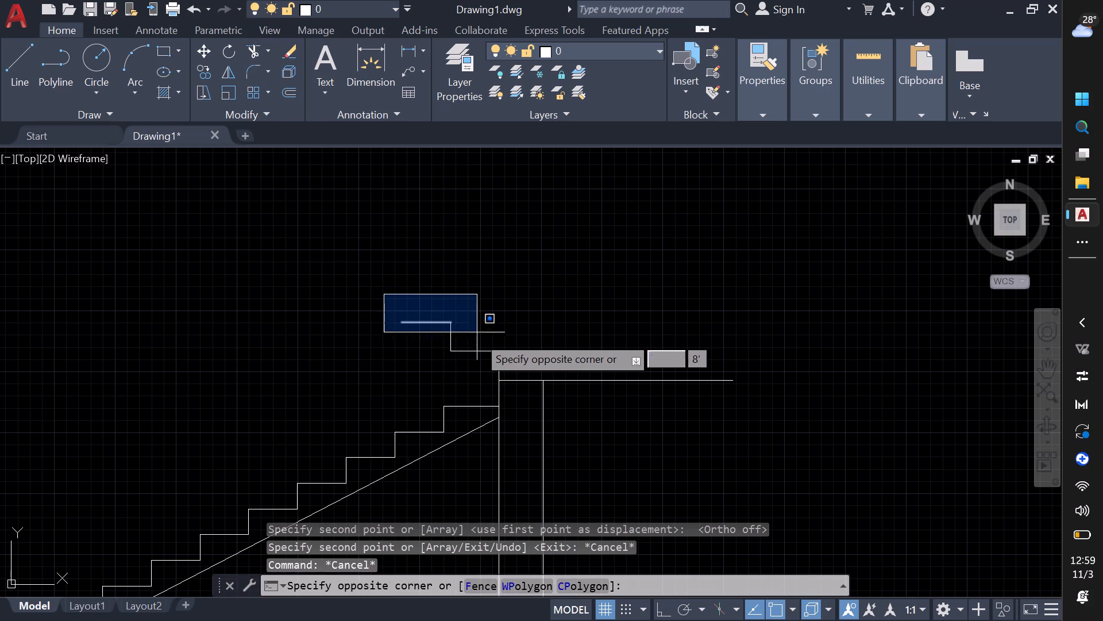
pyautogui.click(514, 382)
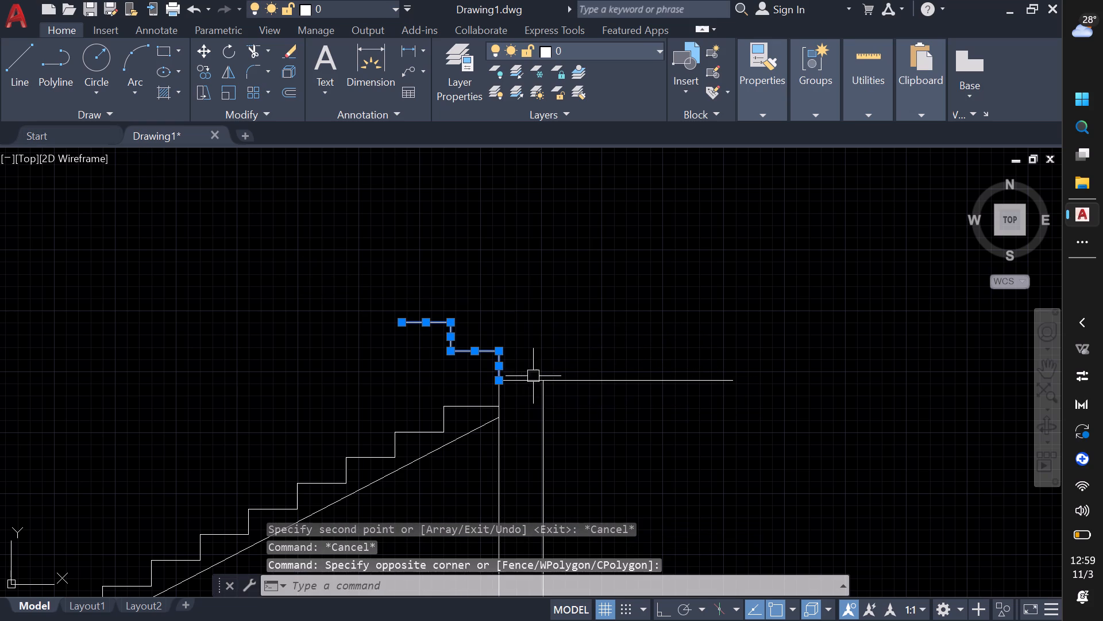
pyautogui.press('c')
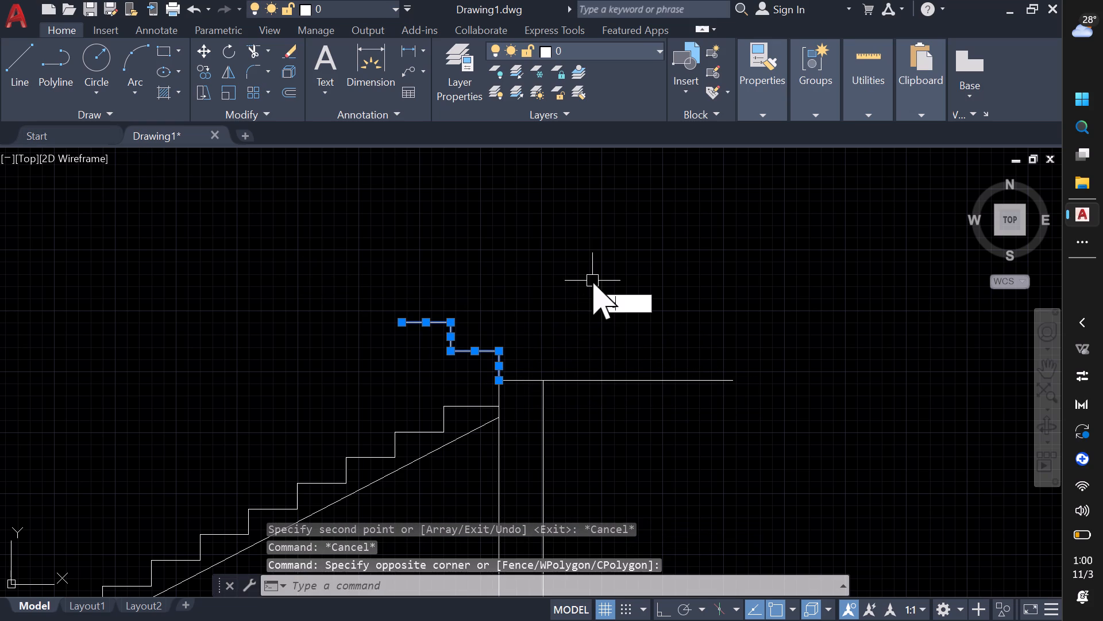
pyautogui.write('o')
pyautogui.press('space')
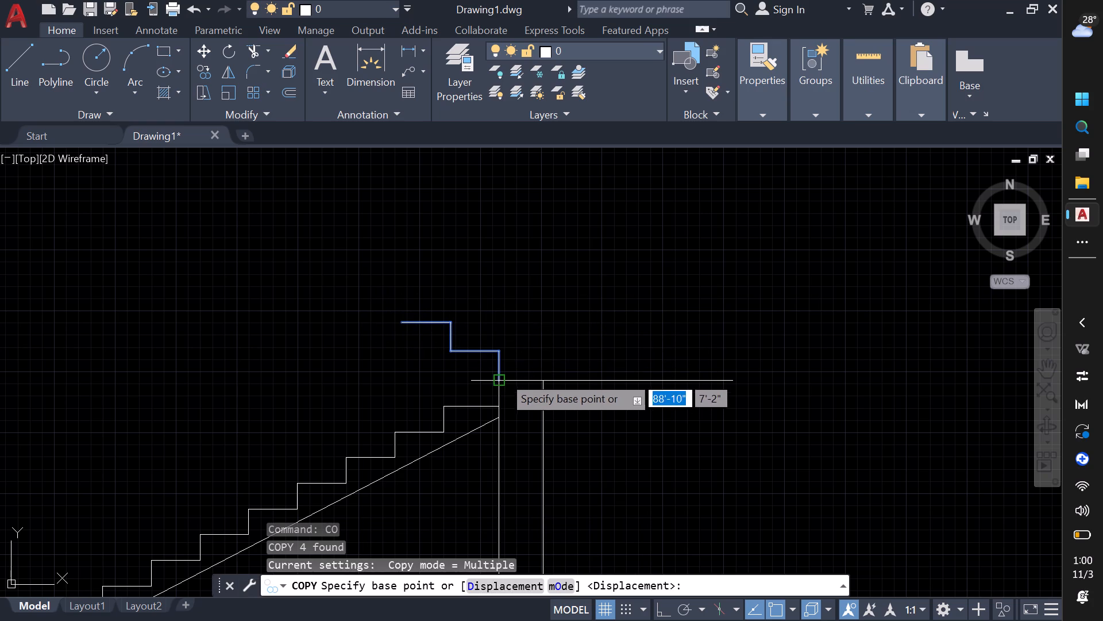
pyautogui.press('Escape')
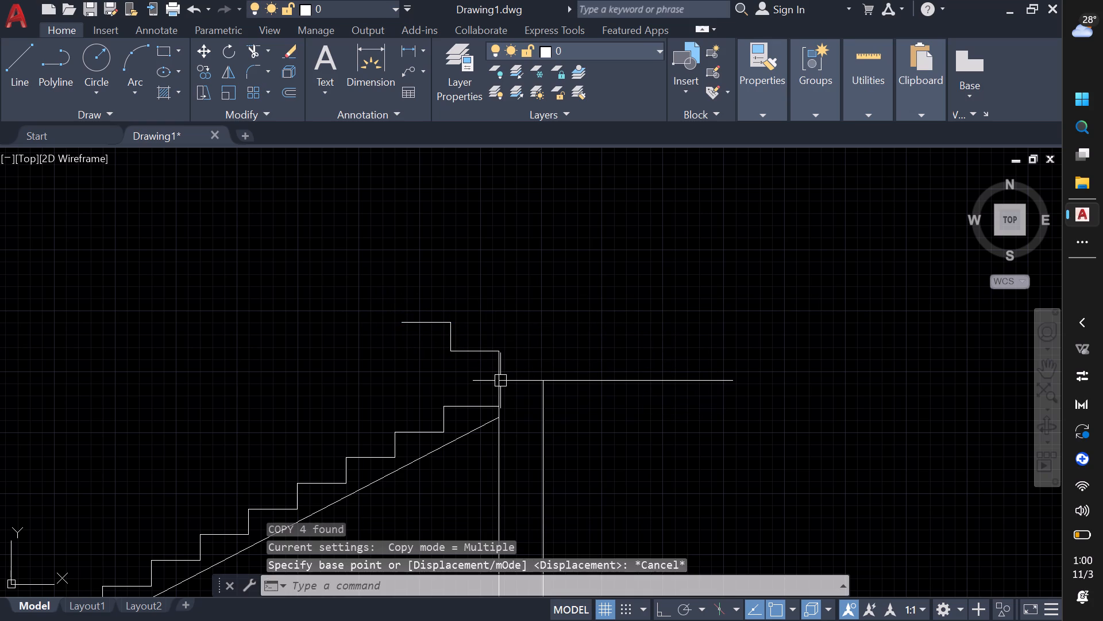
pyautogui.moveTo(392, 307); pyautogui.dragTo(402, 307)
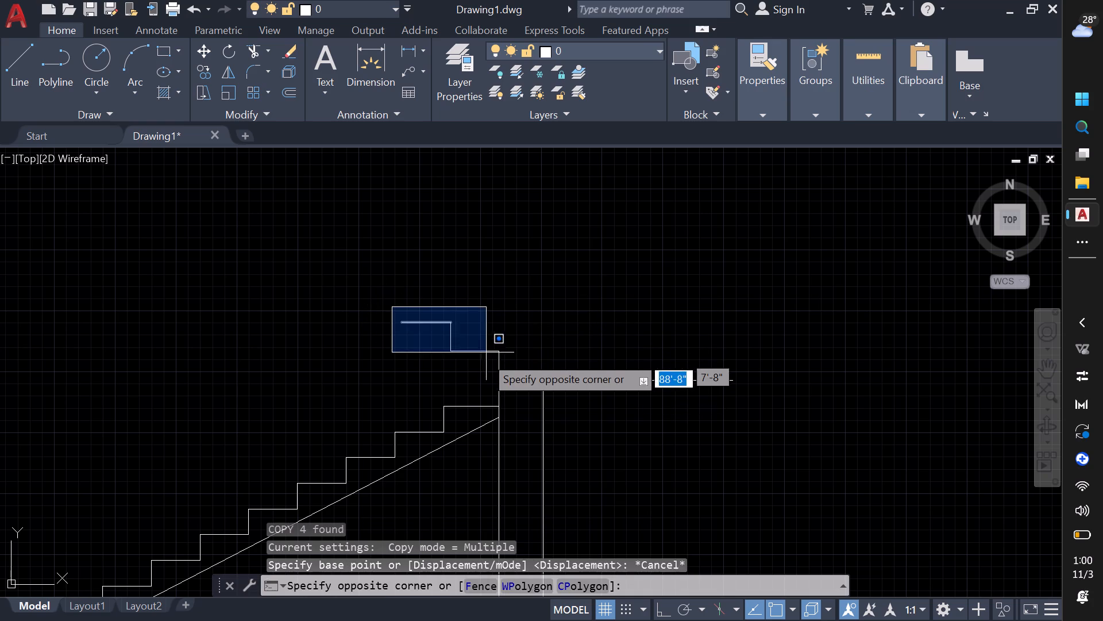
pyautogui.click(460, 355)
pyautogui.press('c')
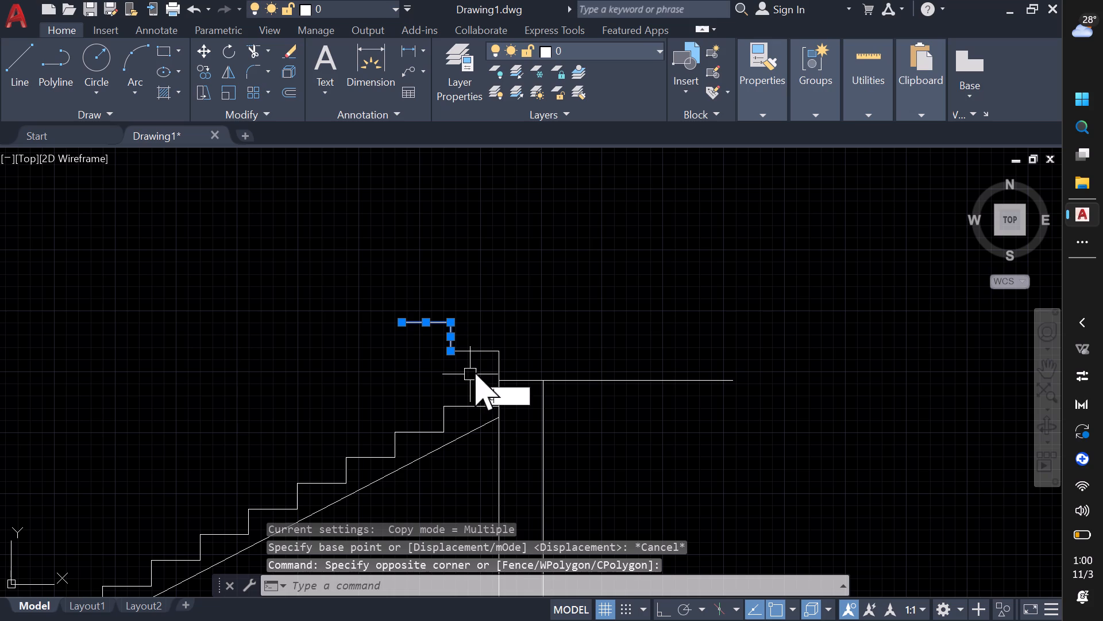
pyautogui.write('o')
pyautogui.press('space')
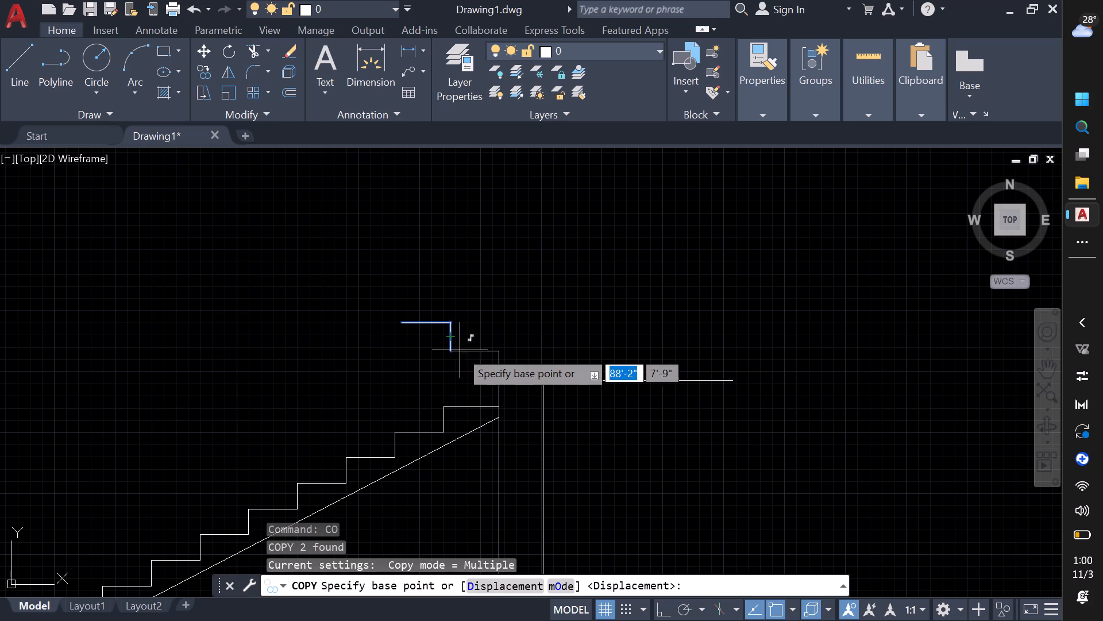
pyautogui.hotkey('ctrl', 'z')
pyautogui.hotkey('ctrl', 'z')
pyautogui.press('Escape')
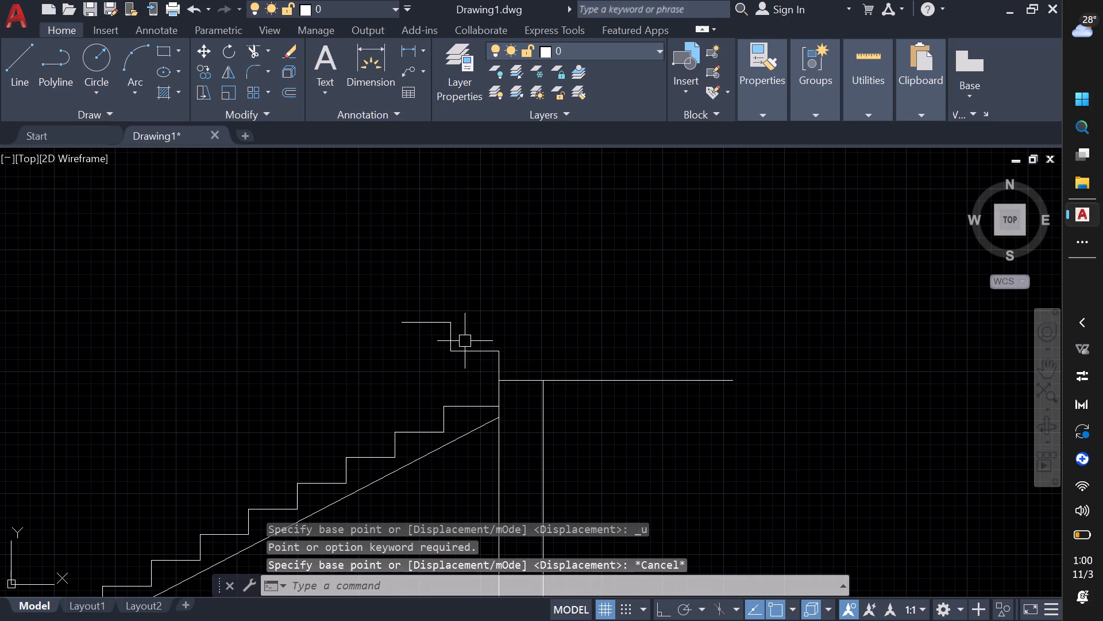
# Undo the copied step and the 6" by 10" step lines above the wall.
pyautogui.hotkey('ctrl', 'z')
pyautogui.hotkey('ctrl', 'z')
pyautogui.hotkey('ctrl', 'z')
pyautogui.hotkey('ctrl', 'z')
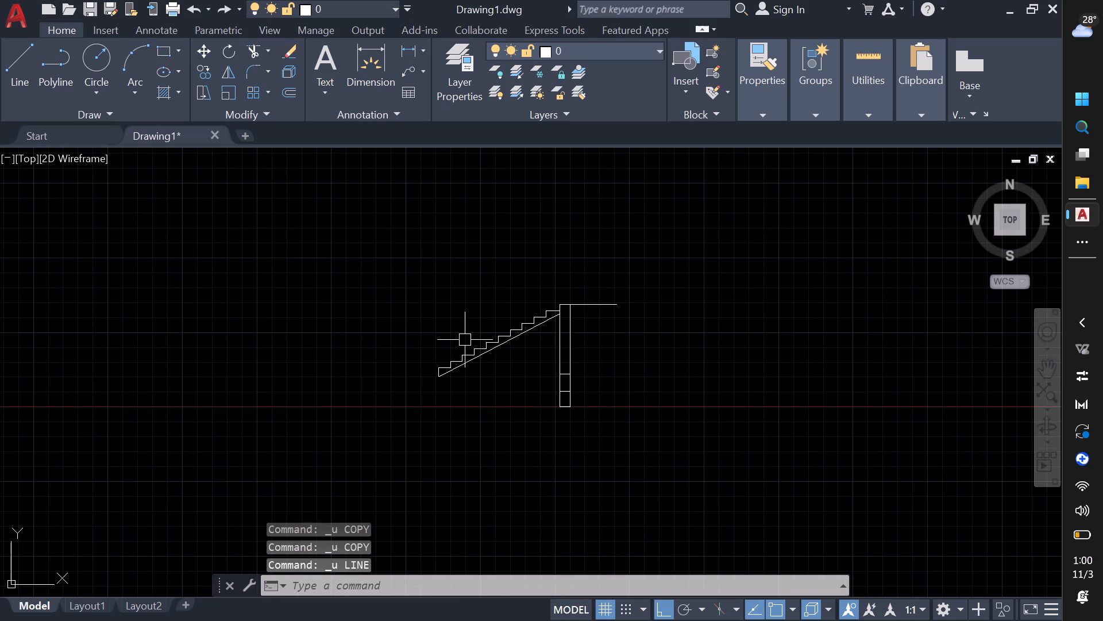
# Draw a 6" vertical riser line upward from the wall's top corner on the first flight's side.
pyautogui.scroll(1, 489, 314)
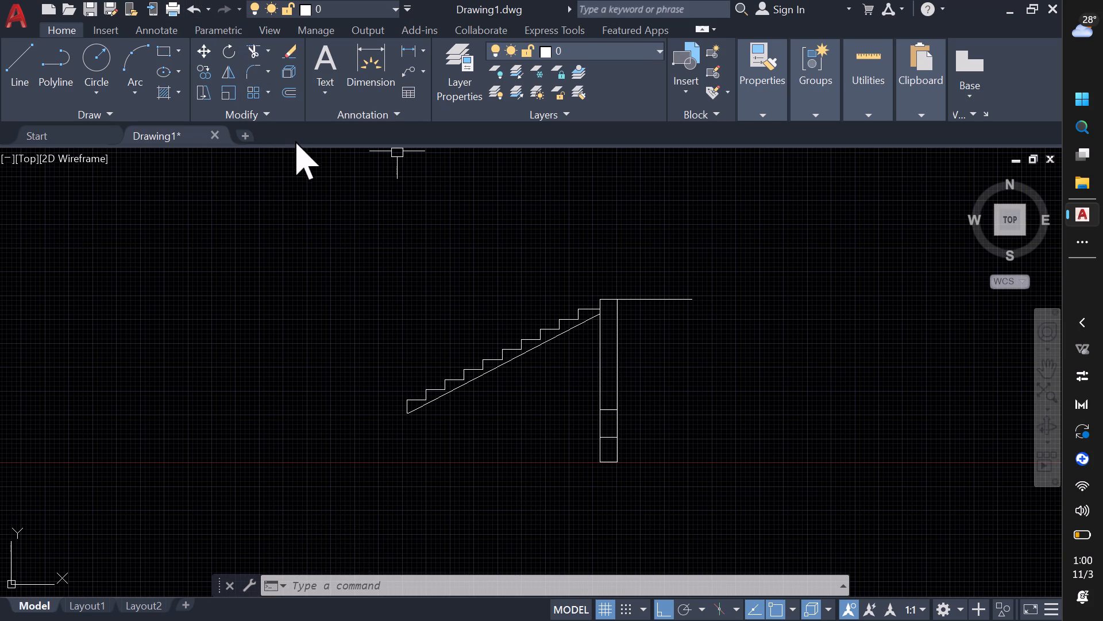
pyautogui.press('l')
pyautogui.press('space')
pyautogui.scroll(3, 603, 296)
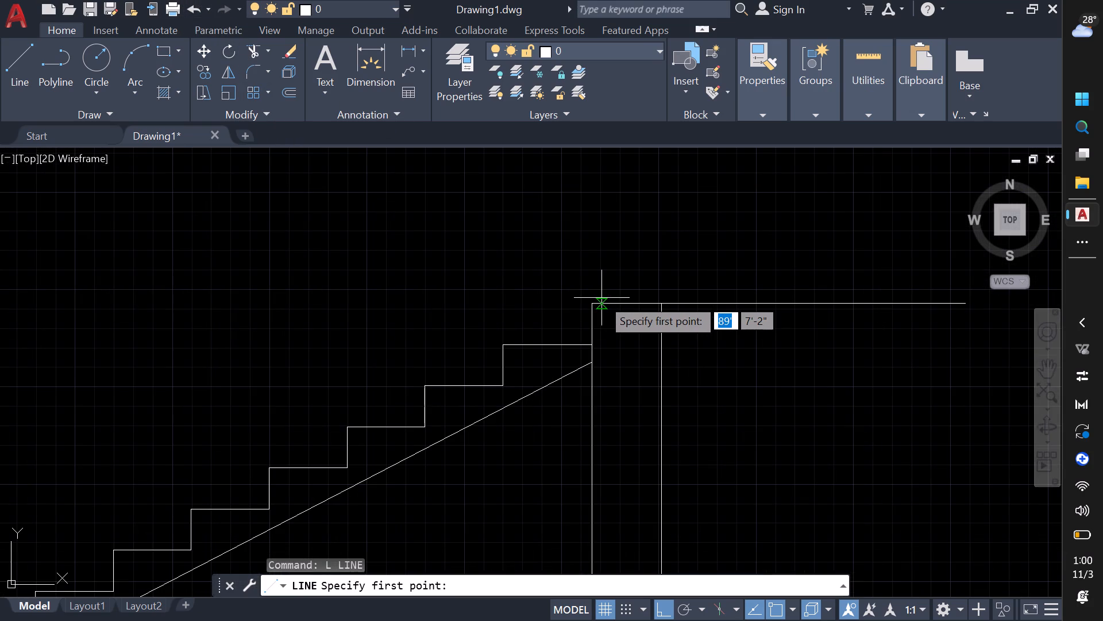
pyautogui.click(586, 305)
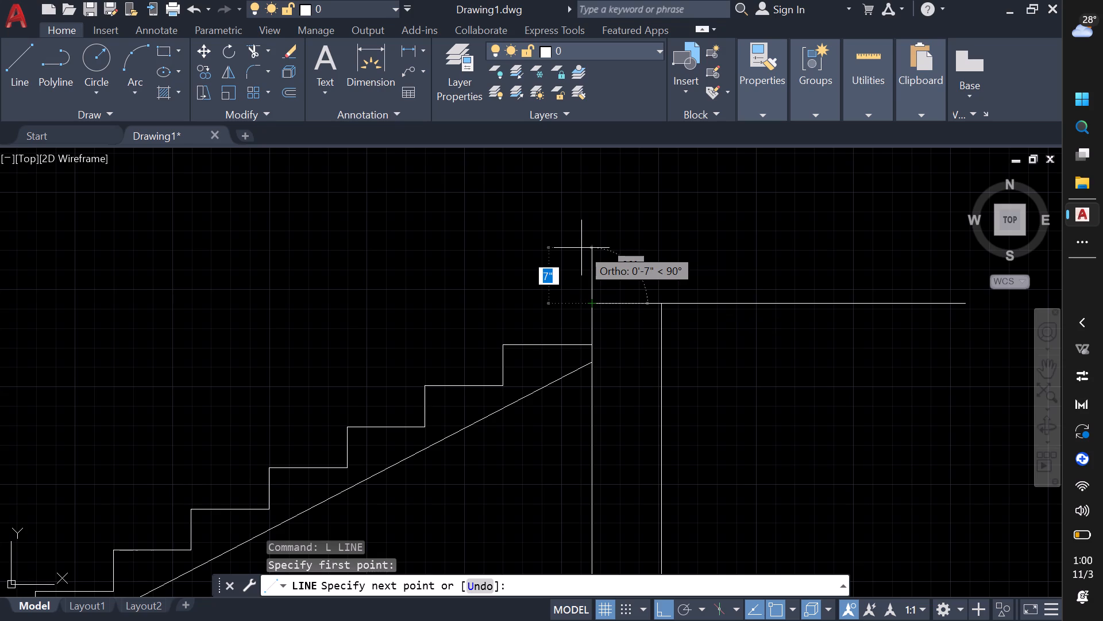
pyautogui.write("6'")
pyautogui.press('Return')
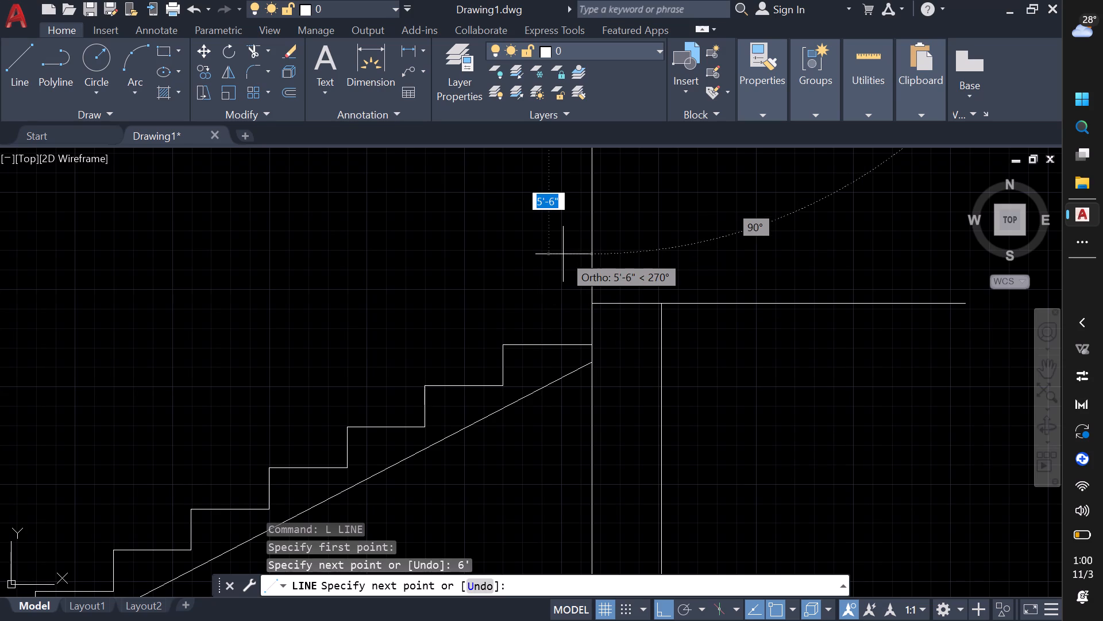
pyautogui.hotkey('ctrl', 'z')
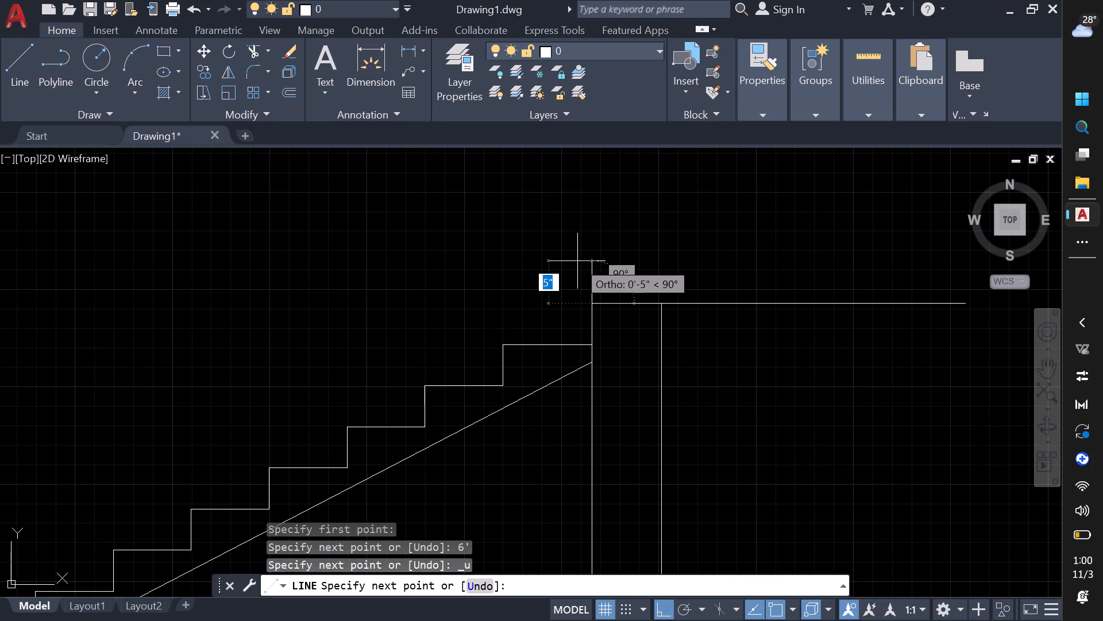
pyautogui.press('6')
pyautogui.hotkey('shift', '"')
pyautogui.press('Return')
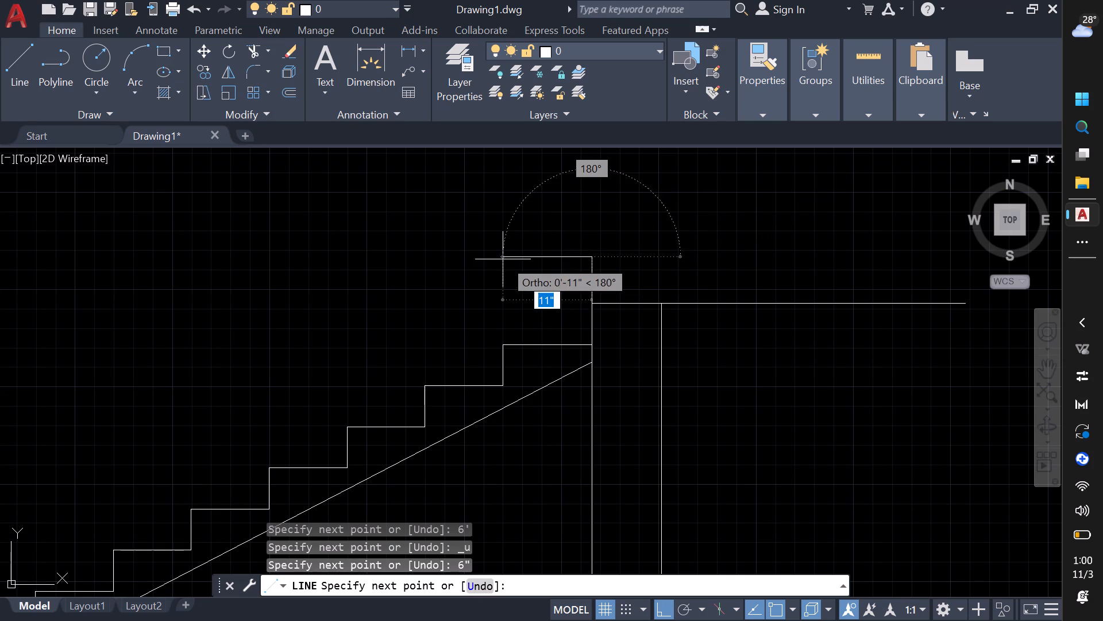
# Continue the line with a 10" horizontal tread from the riser's top, back over the first flight, and end it.
pyautogui.press('1')
pyautogui.write('0"')
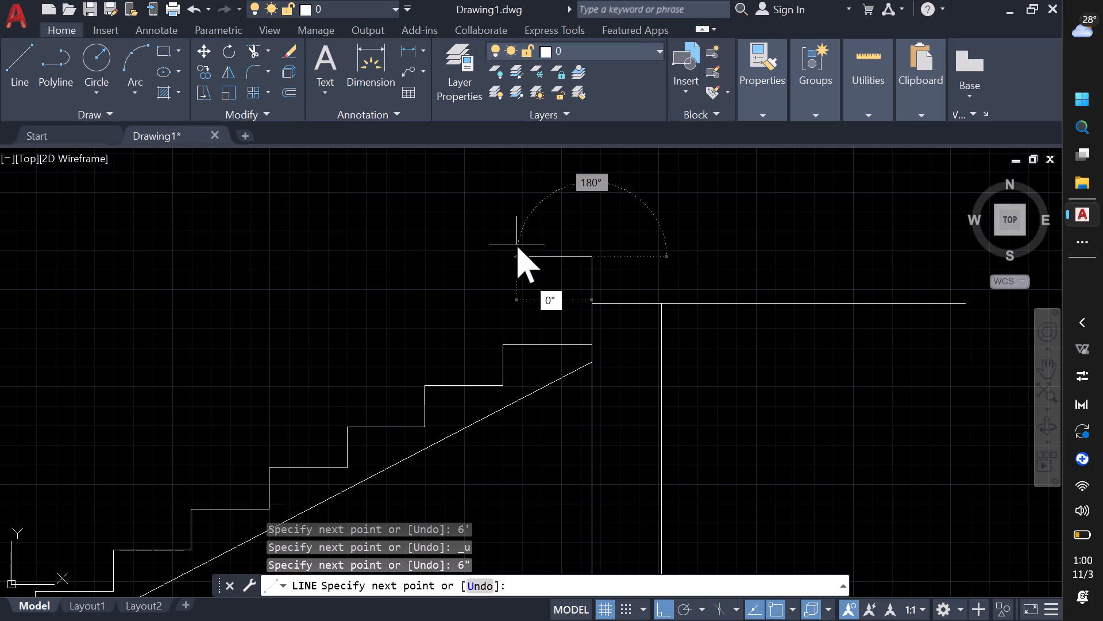
pyautogui.press('Return')
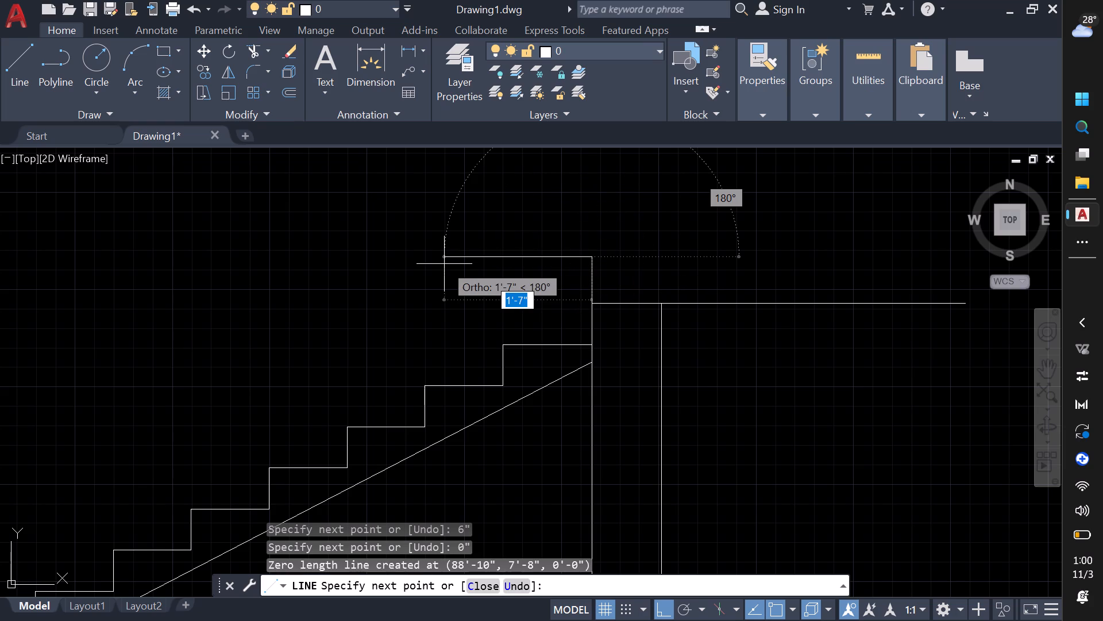
pyautogui.press('1')
pyautogui.press('0')
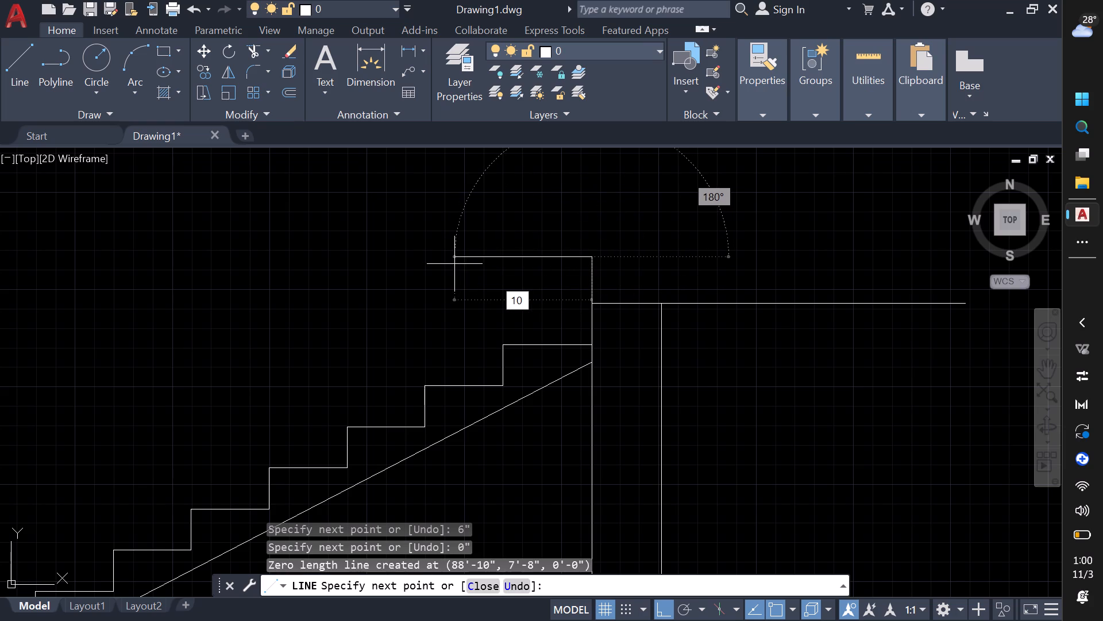
pyautogui.hotkey('shift', '"')
pyautogui.press('Return')
pyautogui.press('Escape')
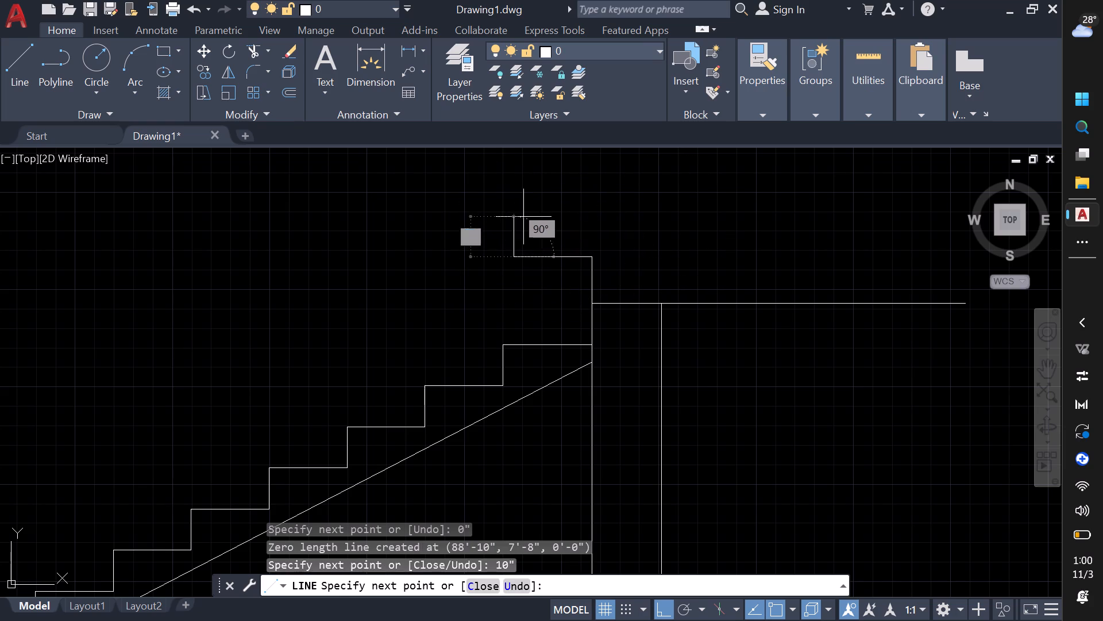
# Copy the new riser and tread as a 10-item array from the riser's base to the tread's free end, with Ortho off.
pyautogui.moveTo(529, 231); pyautogui.dragTo(547, 236)
pyautogui.click(610, 273)
pyautogui.click(599, 274)
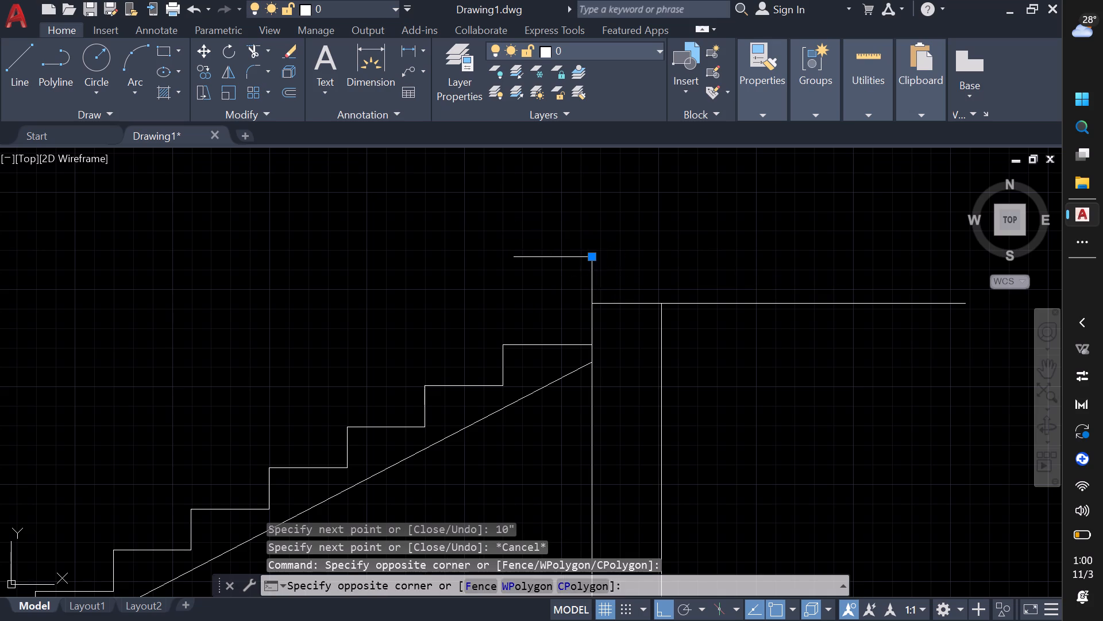
pyautogui.click(543, 249)
pyautogui.press('c')
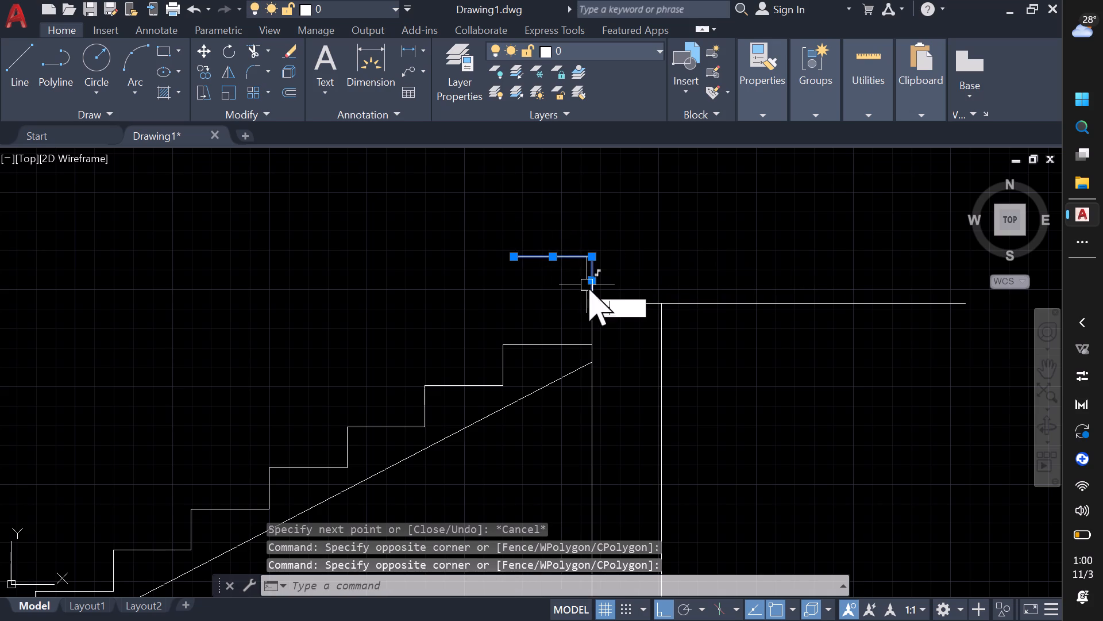
pyautogui.press('o')
pyautogui.press('space')
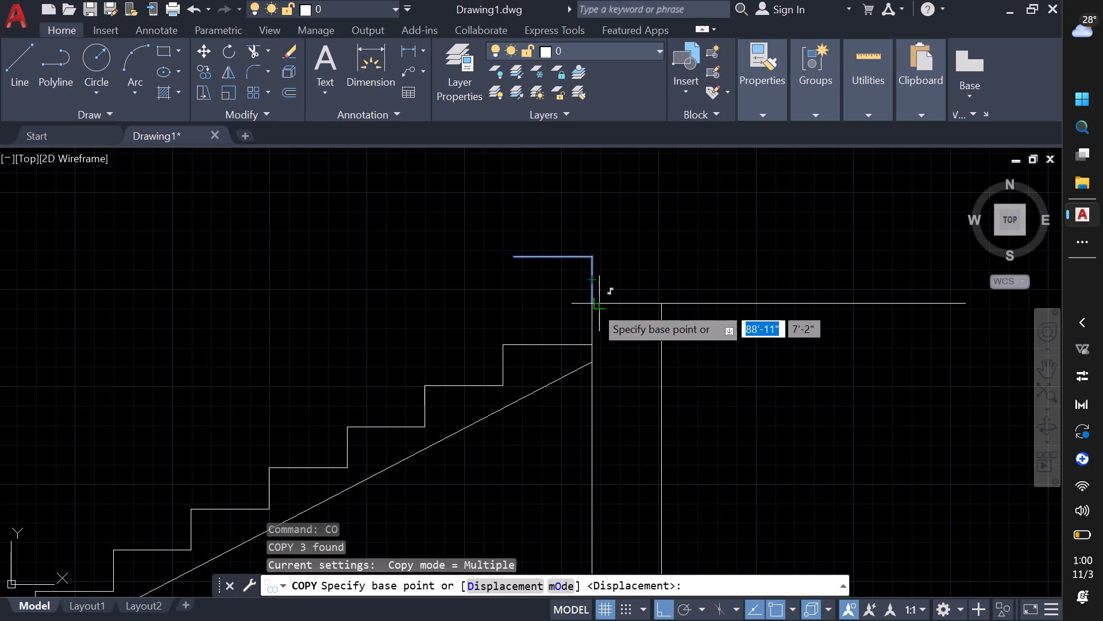
pyautogui.click(592, 306)
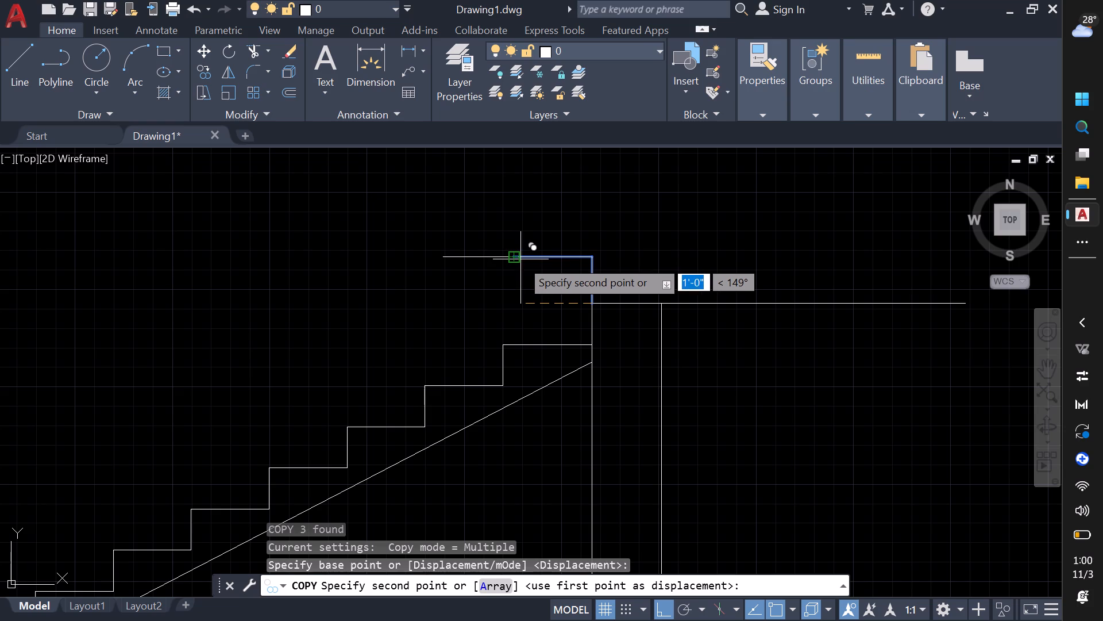
pyautogui.hotkey('shift', 'F8')
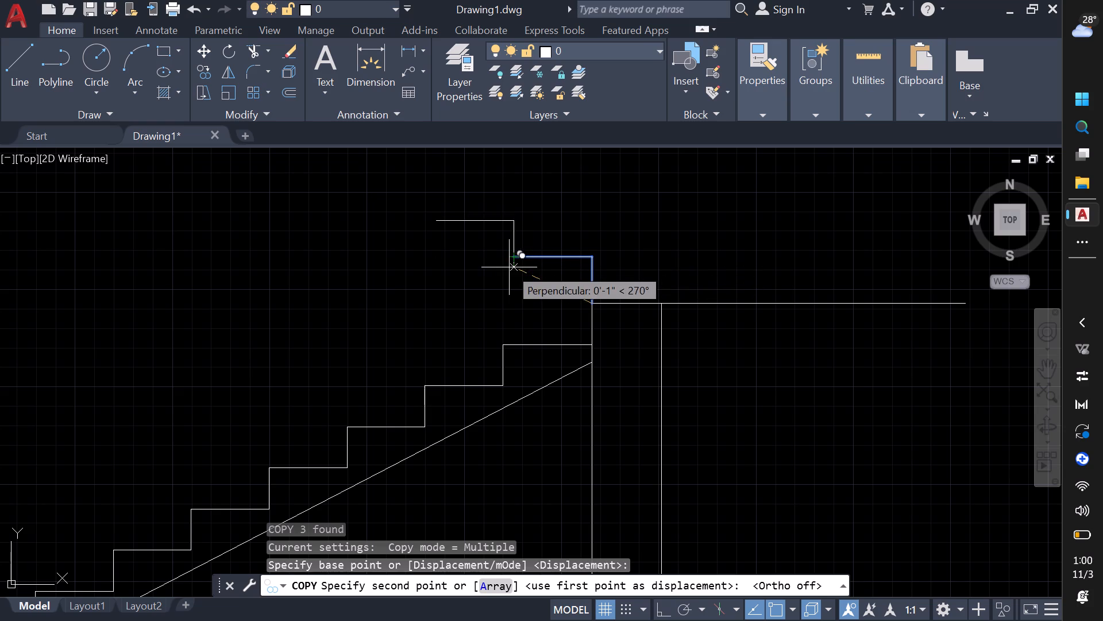
pyautogui.write('a')
pyautogui.press('space')
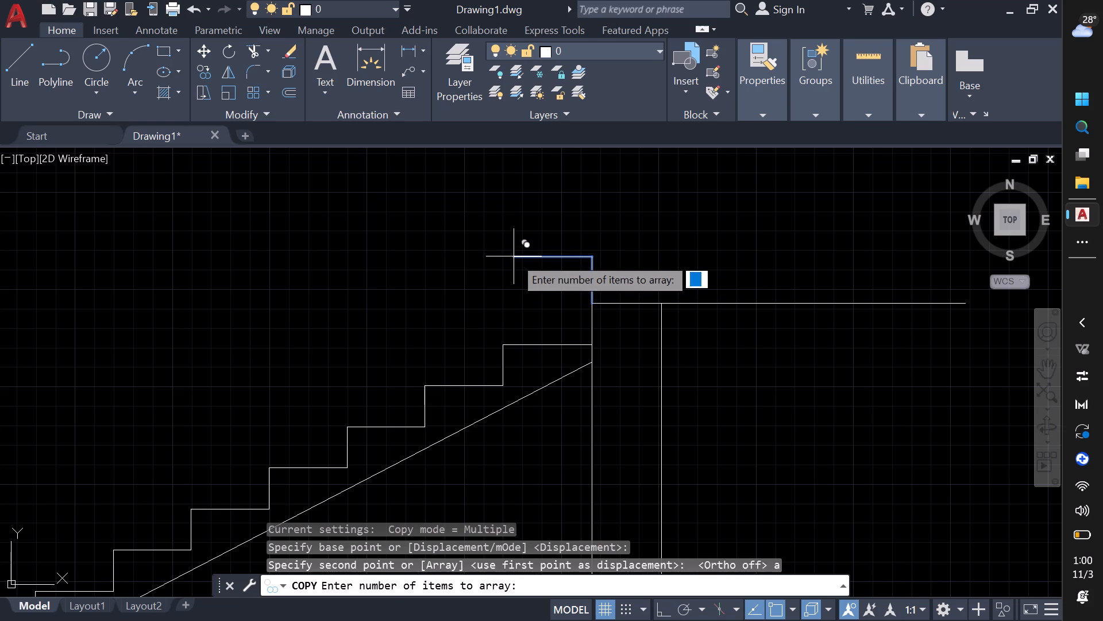
pyautogui.write('10')
pyautogui.press('Return')
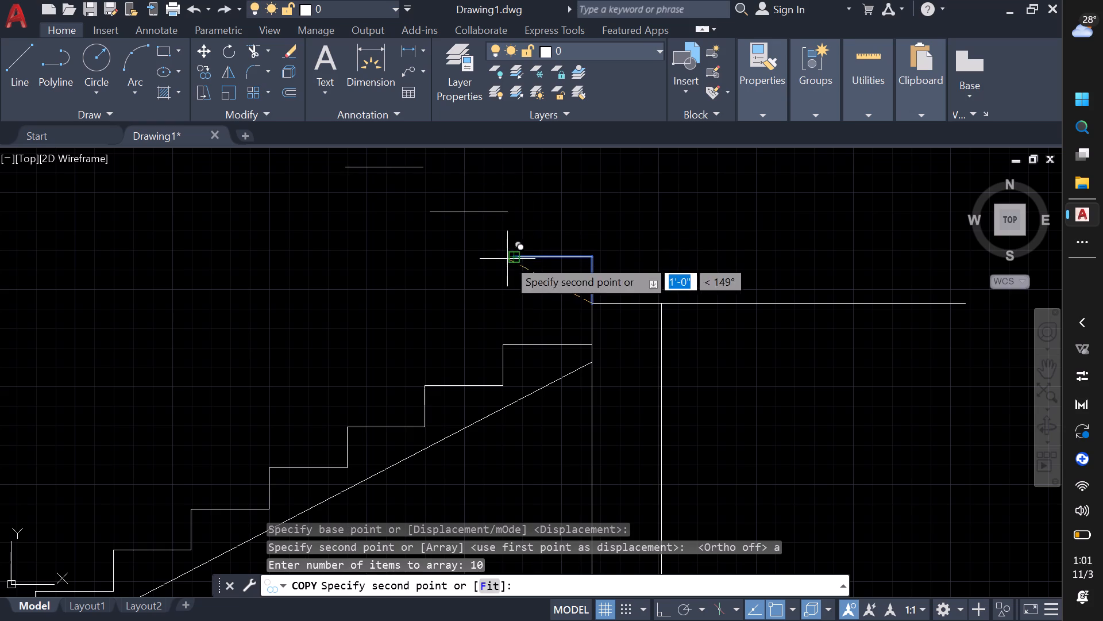
pyautogui.click(512, 259)
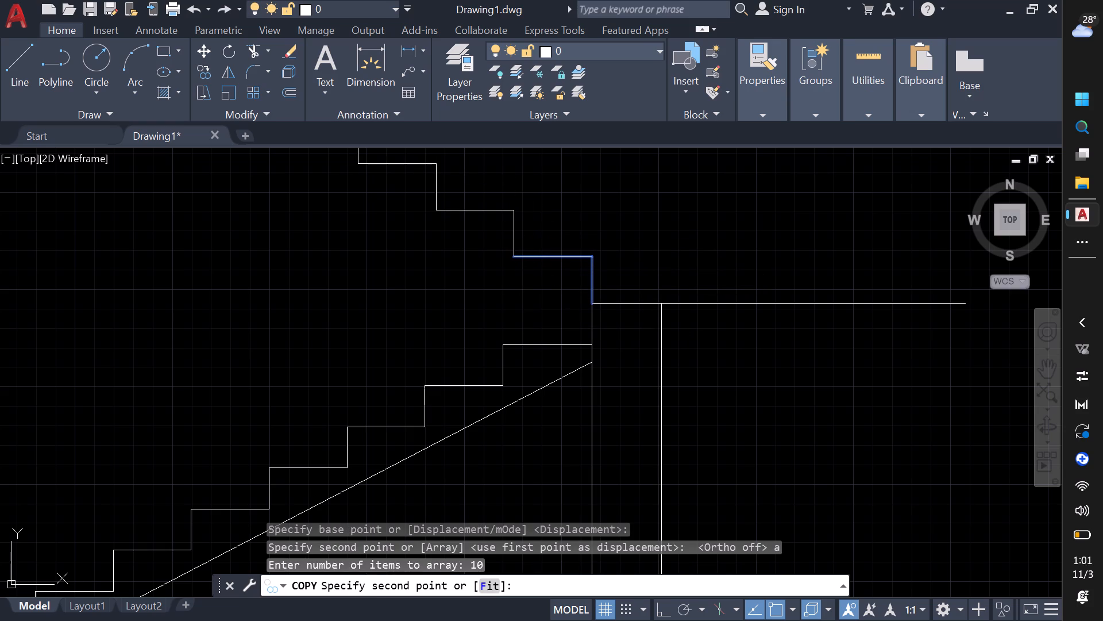
pyautogui.press('Escape')
pyautogui.scroll(-1, 504, 274)
pyautogui.scroll(-2, 38, 44)
pyautogui.press('Escape')
pyautogui.scroll(-5, 123, 212)
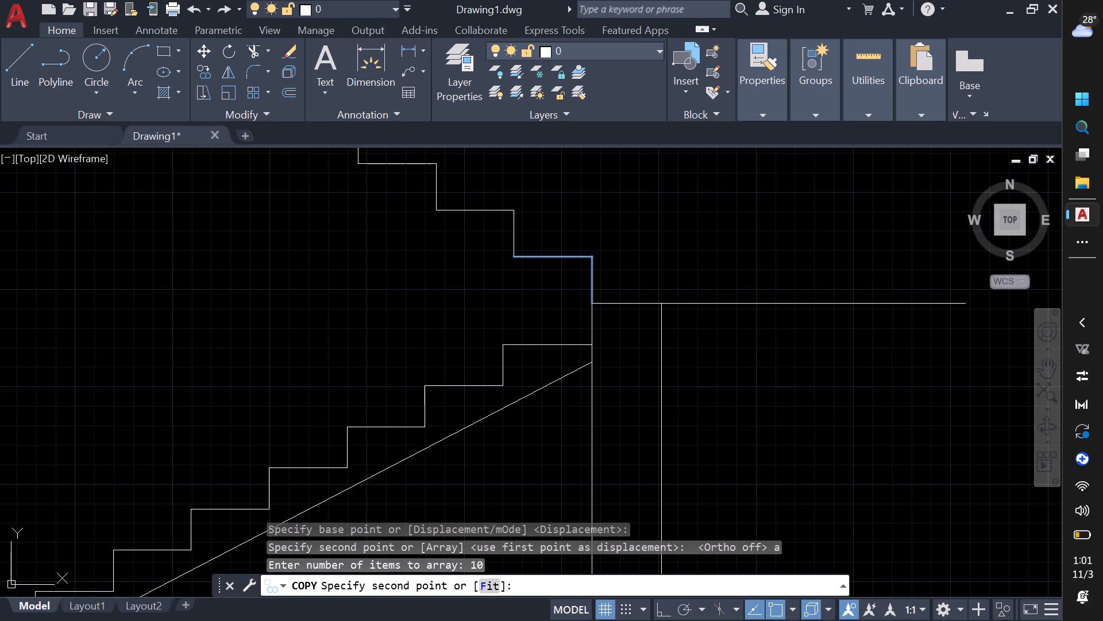
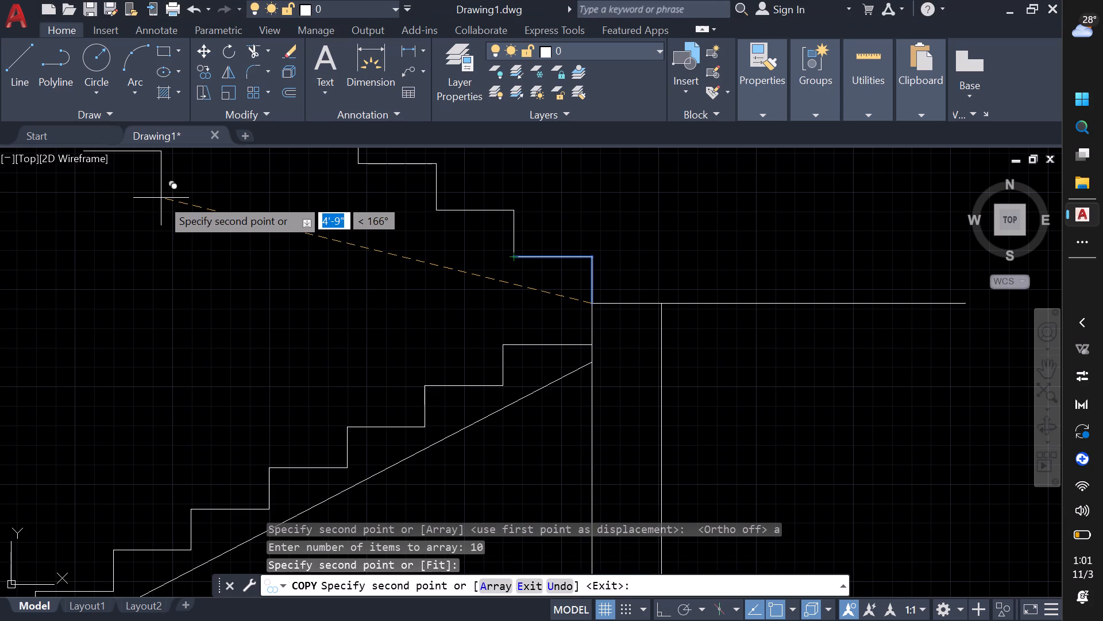
# Draw a straight line under the upper stair flight from the landing corner to the outer end of the top tread.
pyautogui.press('Escape')
pyautogui.scroll(-1, 161, 198)
pyautogui.moveTo(161, 198); pyautogui.dragTo(194, 361, button='middle')
pyautogui.scroll(-2, 209, 369)
pyautogui.moveTo(219, 365); pyautogui.dragTo(222, 364, button='middle')
pyautogui.scroll(1, 219, 365)
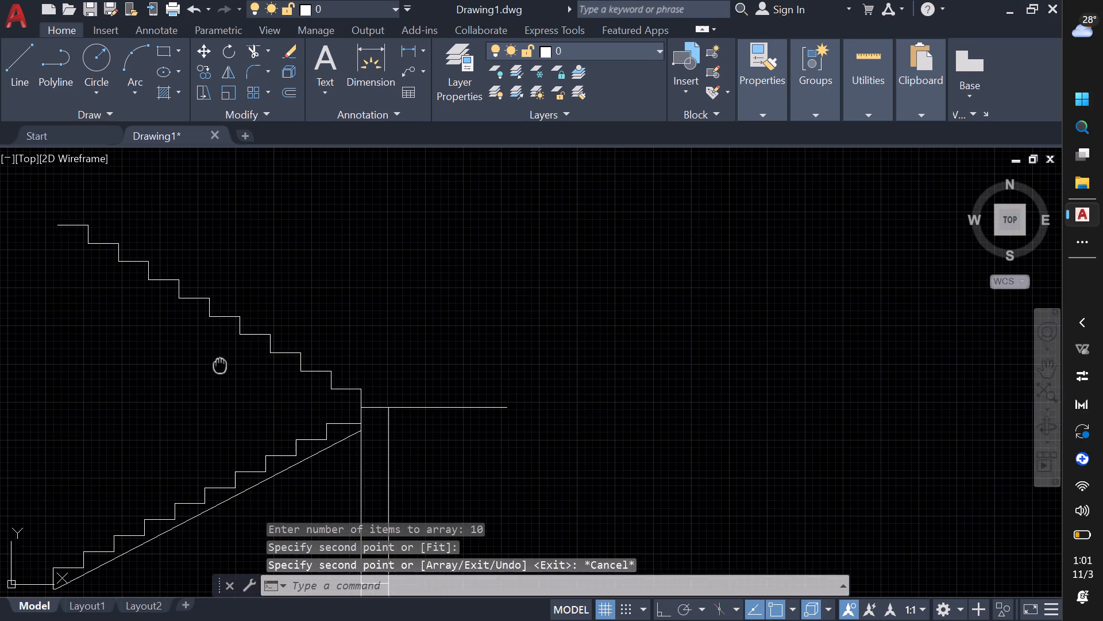
pyautogui.moveTo(222, 364); pyautogui.dragTo(248, 351, button='middle')
pyautogui.press('l')
pyautogui.press('space')
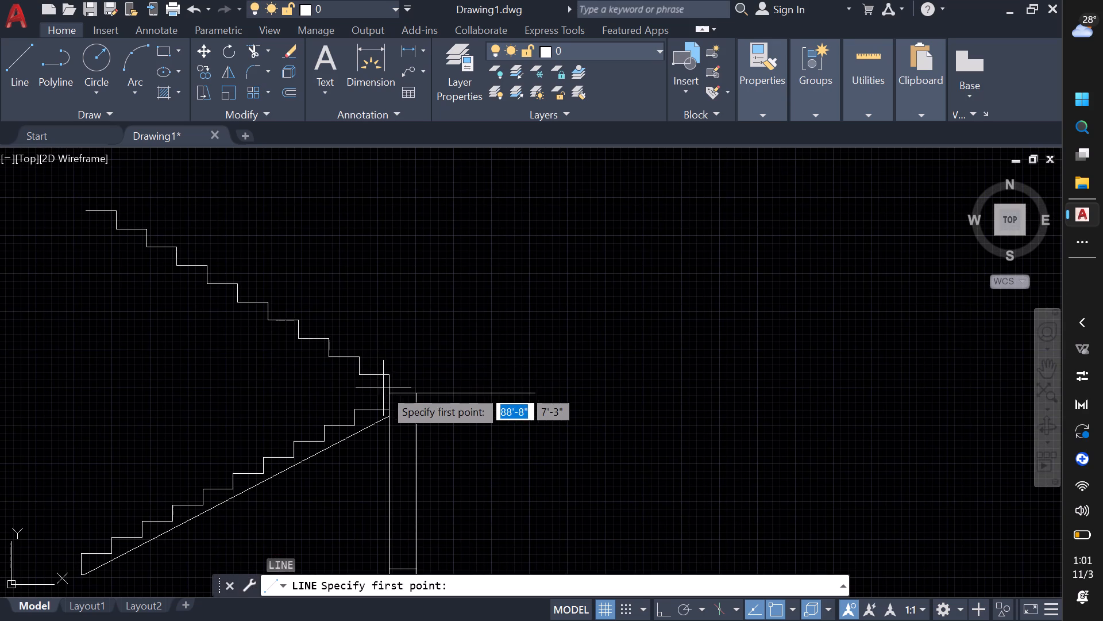
pyautogui.click(392, 392)
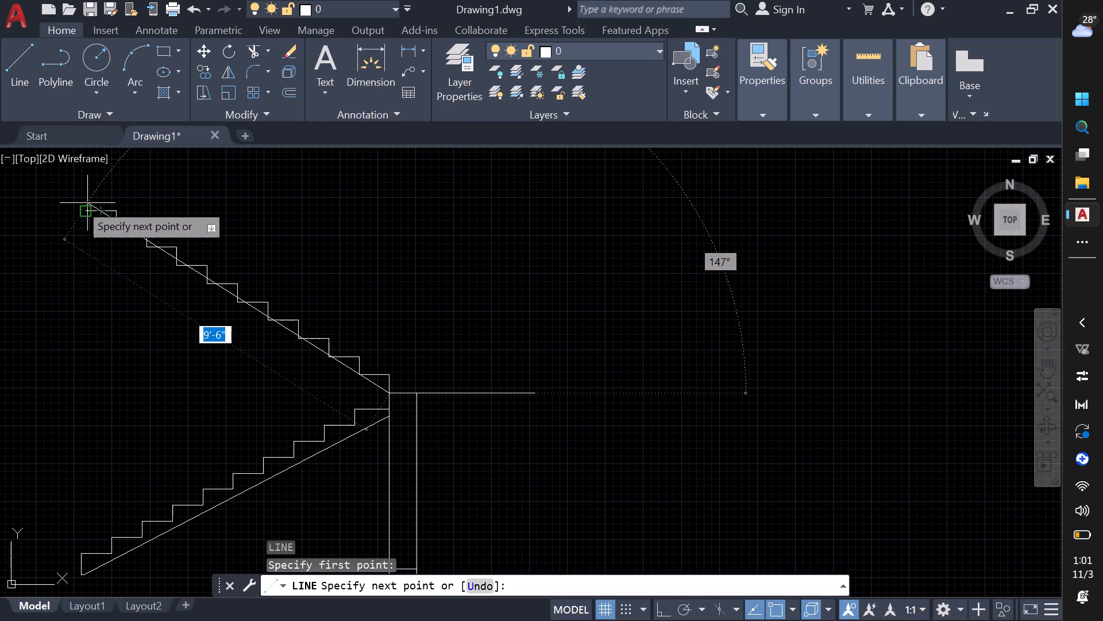
pyautogui.click(86, 213)
pyautogui.press('Escape')
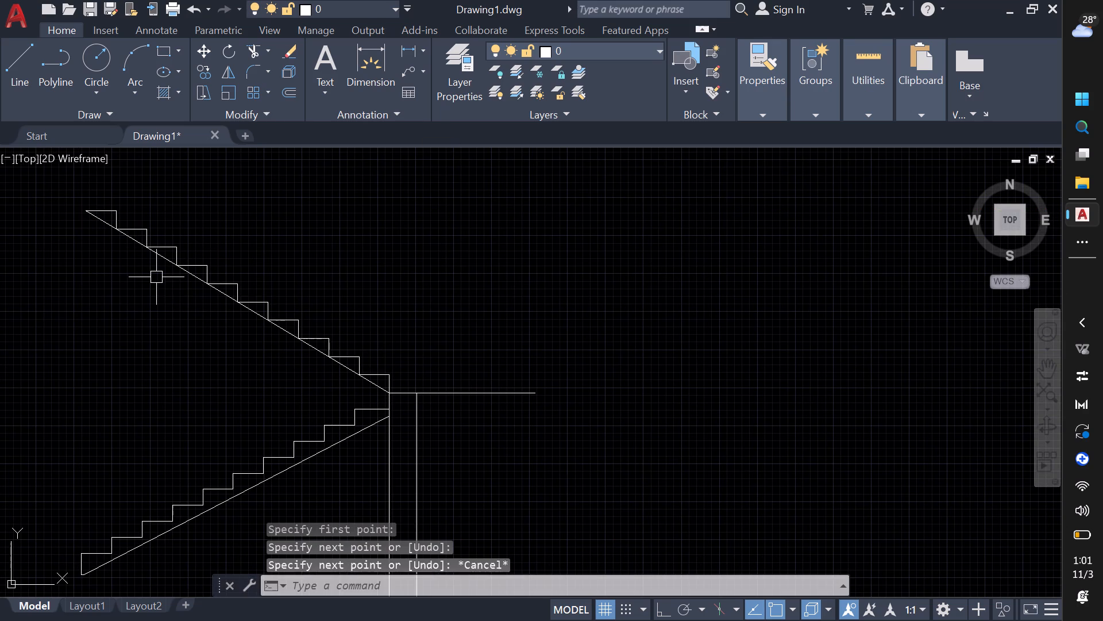
# Offset the sloped line of the upper flight by 2" to its underside.
pyautogui.click(255, 315)
pyautogui.write('o 2')
pyautogui.hotkey('shift', '"')
pyautogui.press('Return')
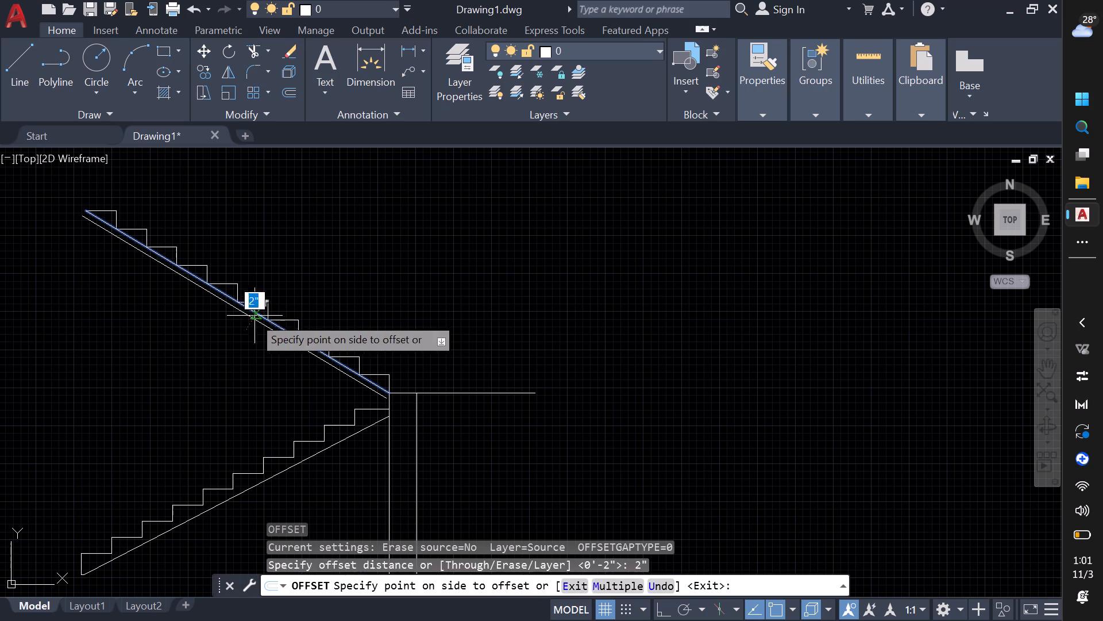
pyautogui.click(206, 333)
pyautogui.press('Escape')
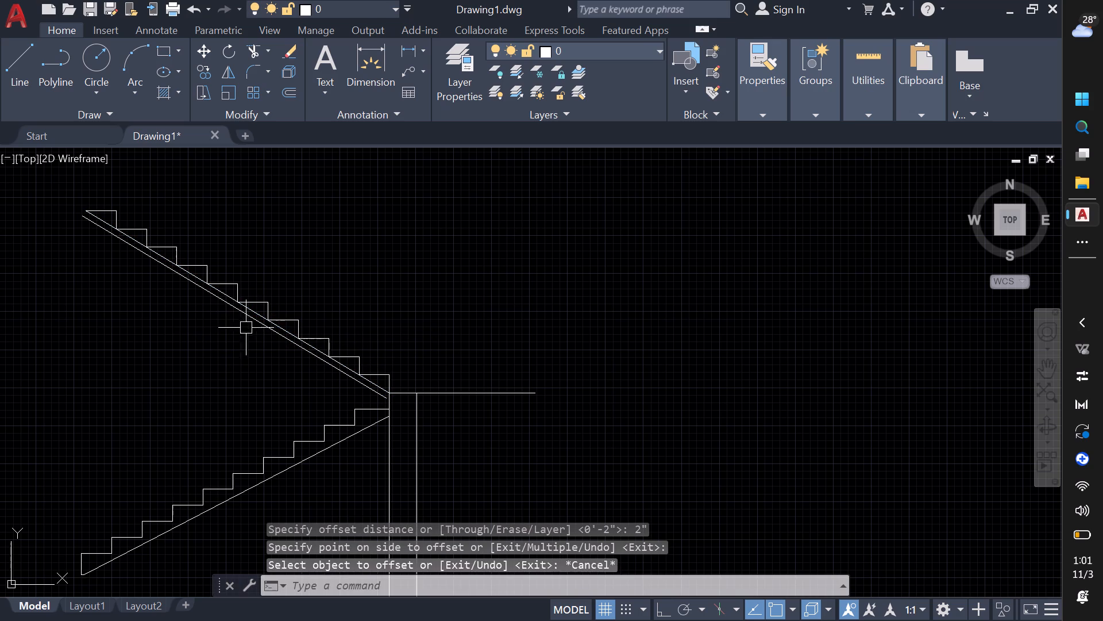
# Erase the original sloped line touching the inner corners of the upper flight's steps.
pyautogui.click(256, 310)
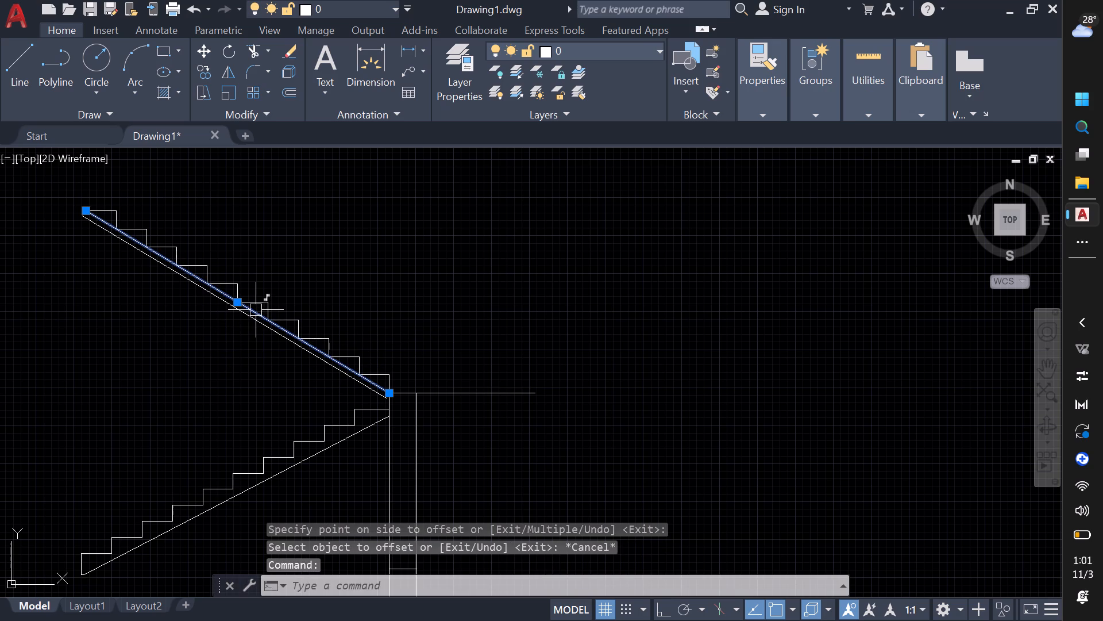
pyautogui.write('e')
pyautogui.press('space')
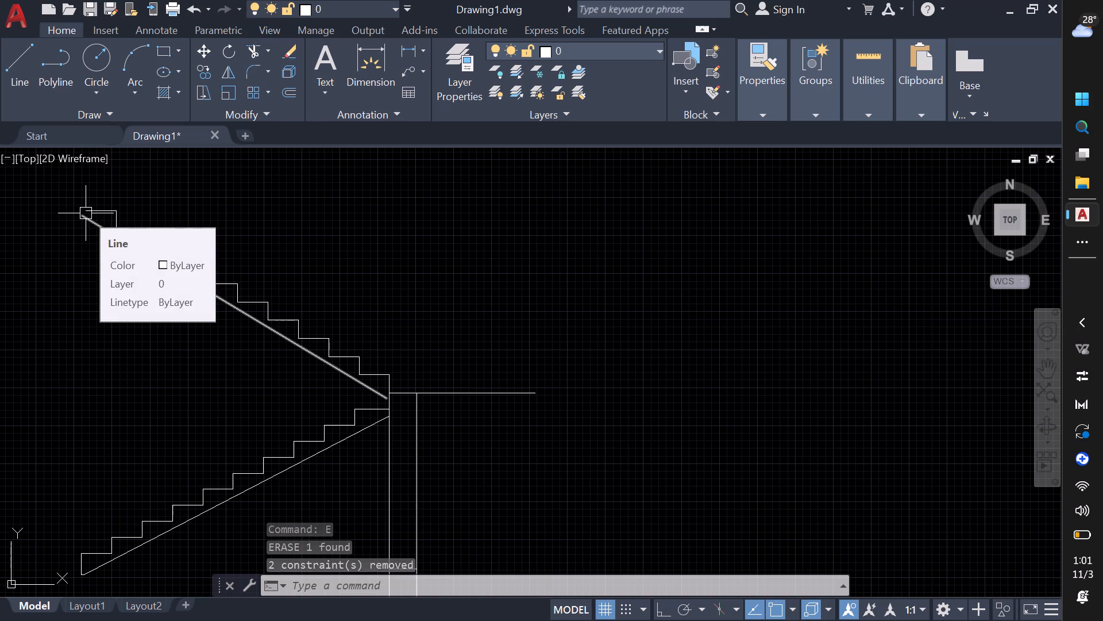
# With Ortho on, close the upper flight's top end with a vertical line about 2" and a horizontal line about 1" to the top tread.
pyautogui.scroll(3, 86, 213)
pyautogui.write('l')
pyautogui.press('space')
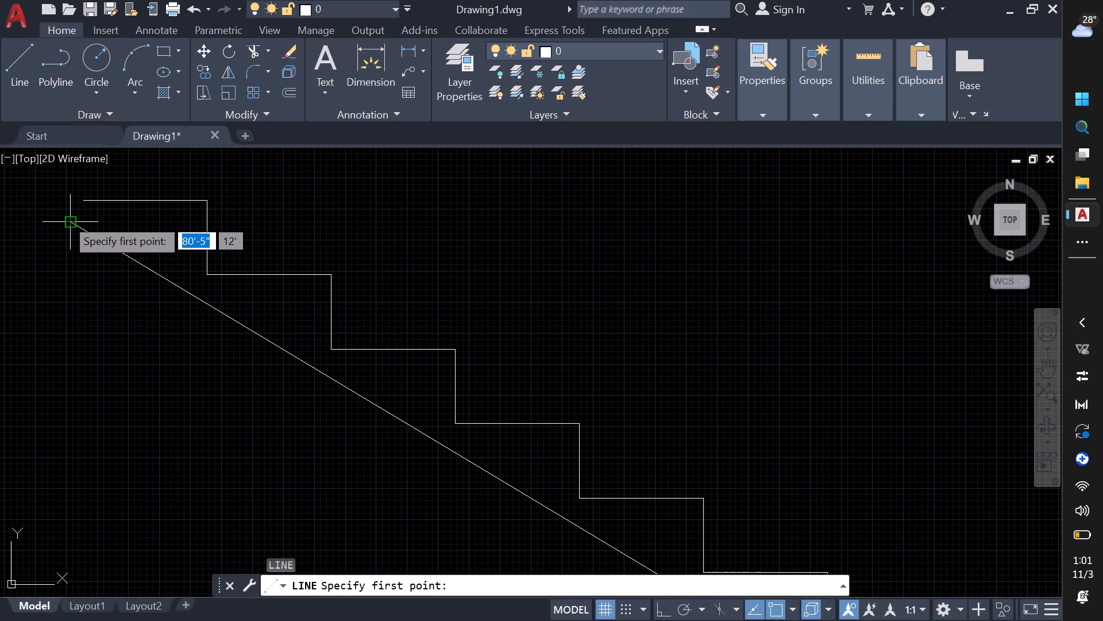
pyautogui.click(65, 218)
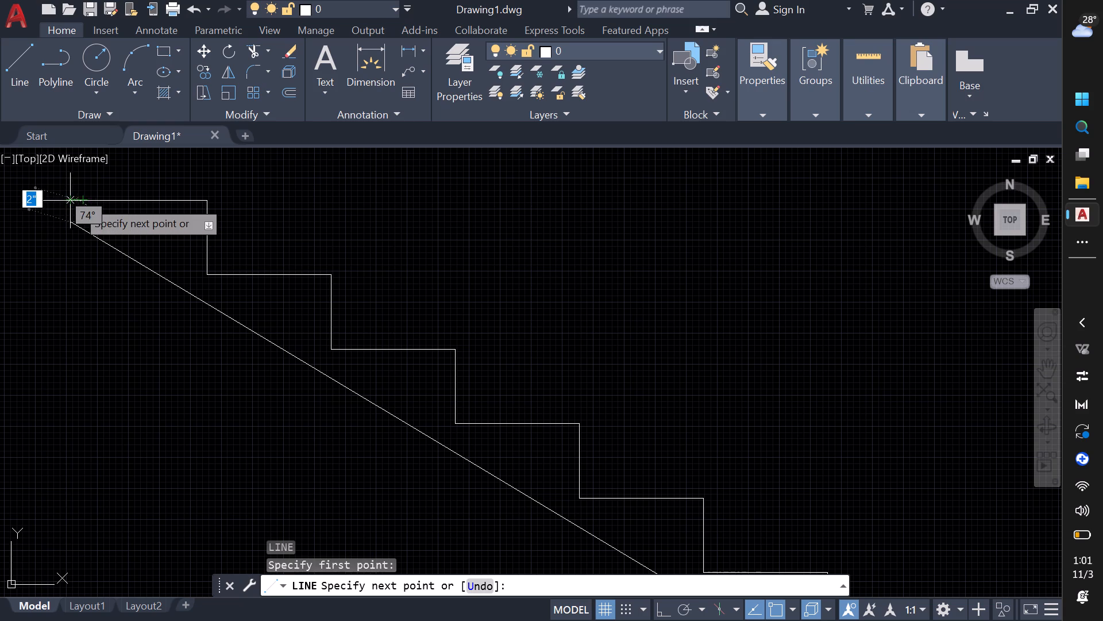
pyautogui.hotkey('shift', 'F8')
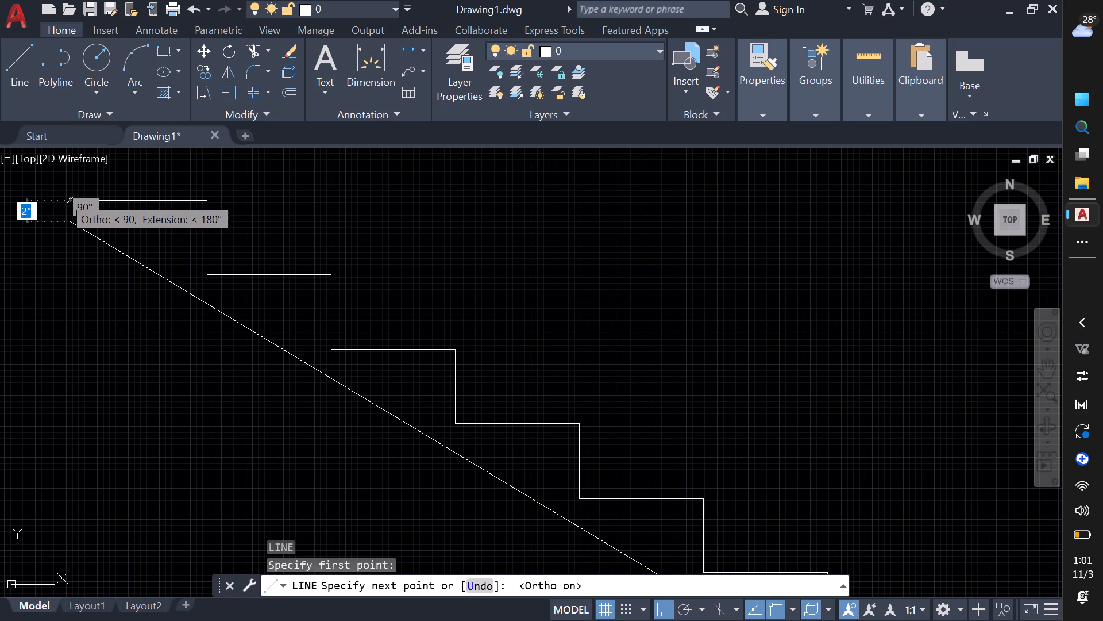
pyautogui.click(68, 200)
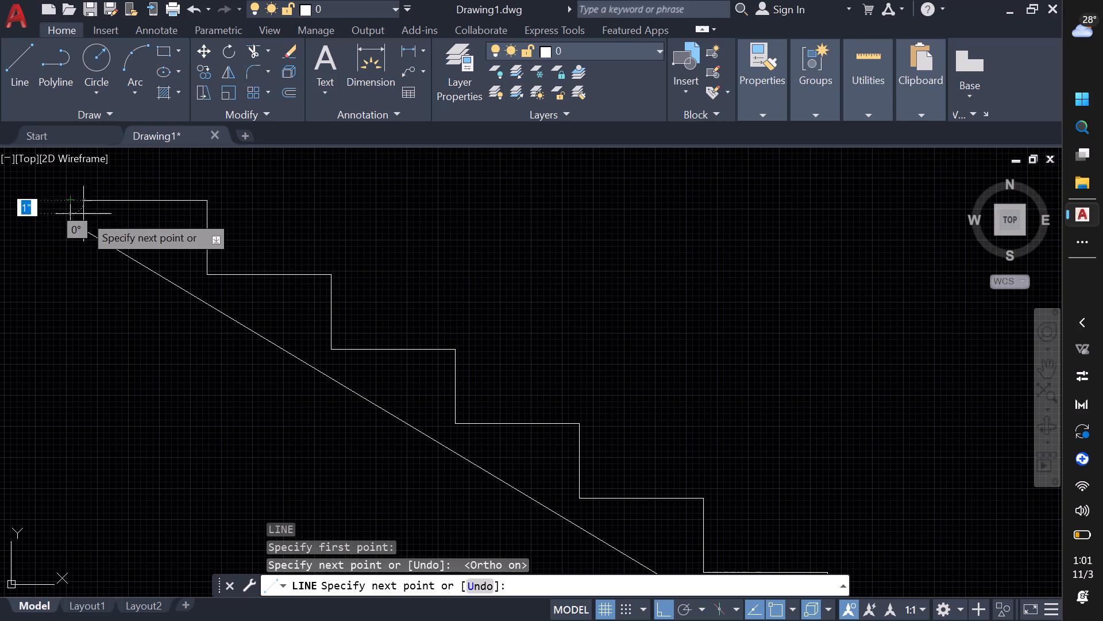
pyautogui.click(83, 200)
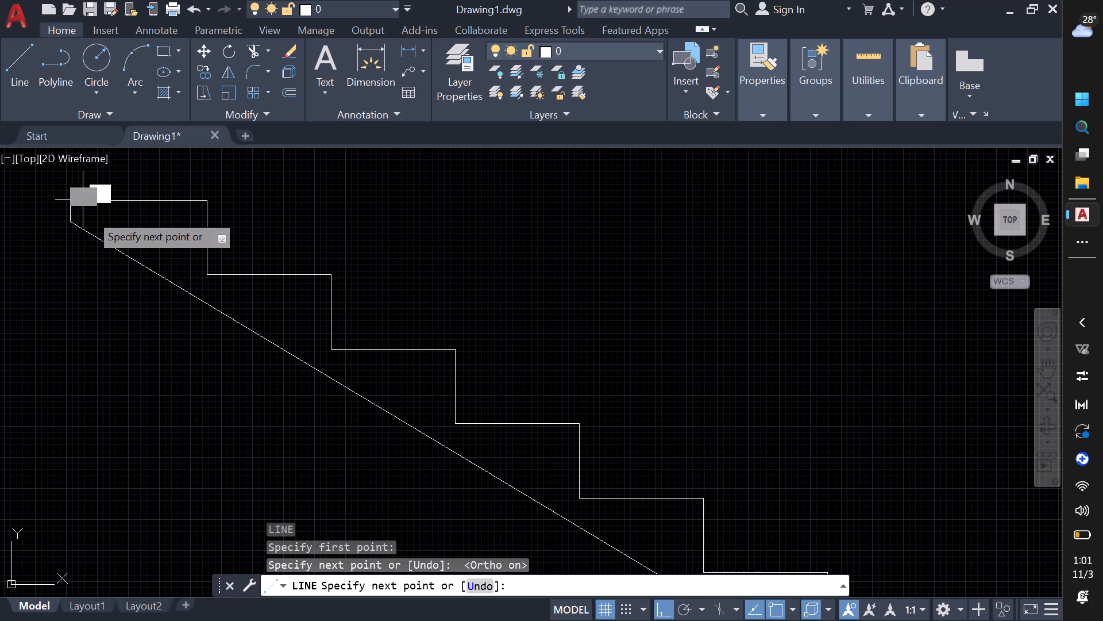
pyautogui.press('Escape')
pyautogui.scroll(-2, 117, 285)
pyautogui.moveTo(141, 320); pyautogui.dragTo(92, 236, button='middle')
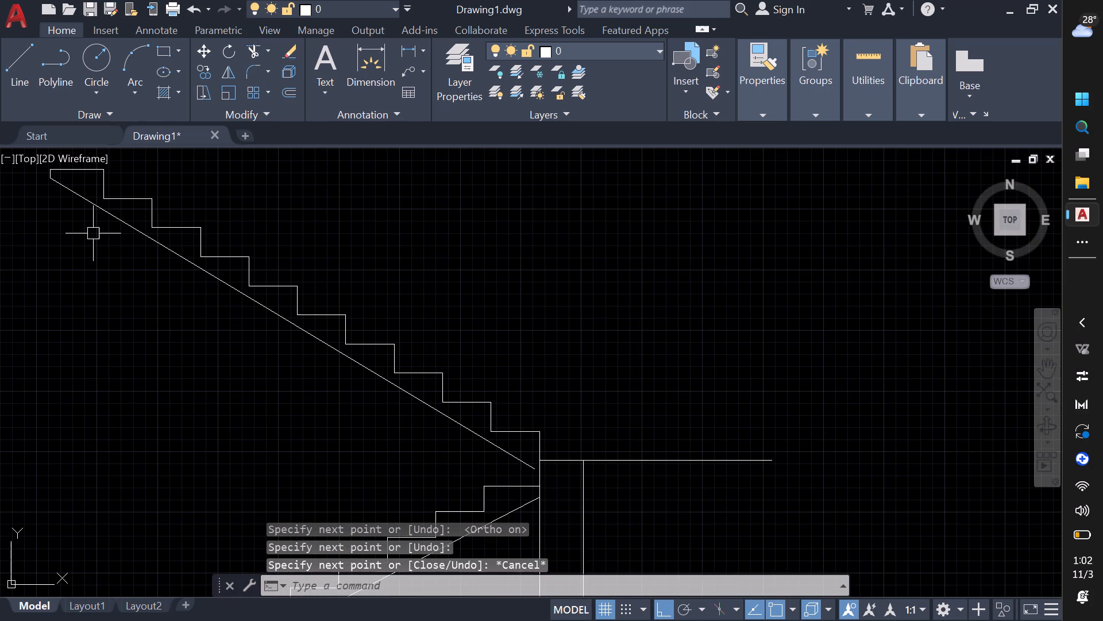
# Extend the lower end of the upper flight's soffit line to the vertical line at the landing.
pyautogui.scroll(3, 539, 460)
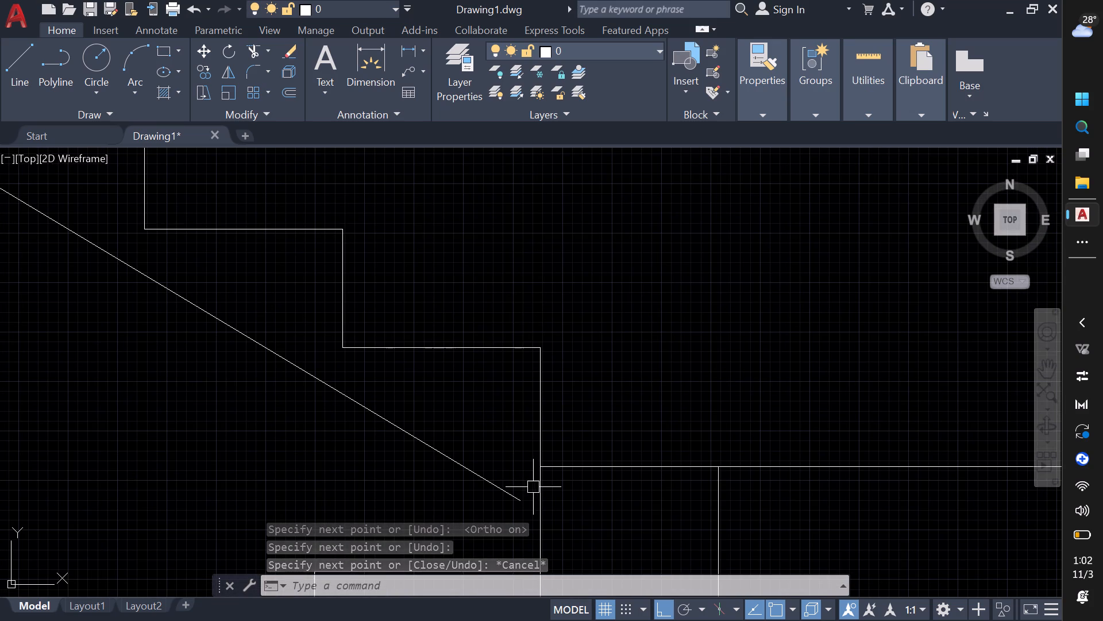
pyautogui.press('e')
pyautogui.press('x')
pyautogui.press('space')
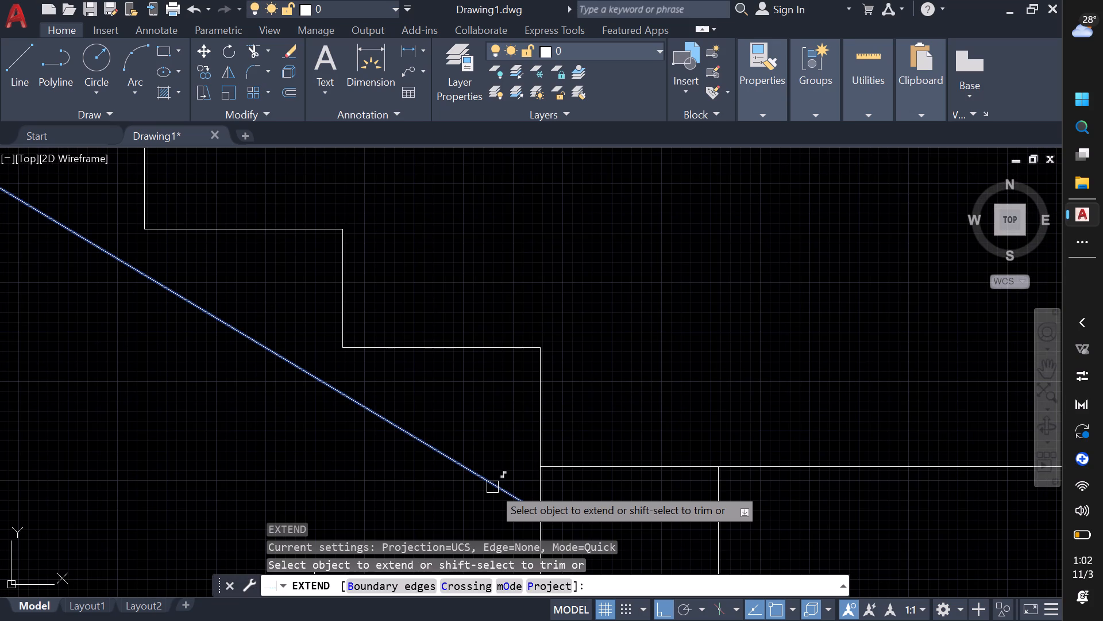
pyautogui.click(493, 487)
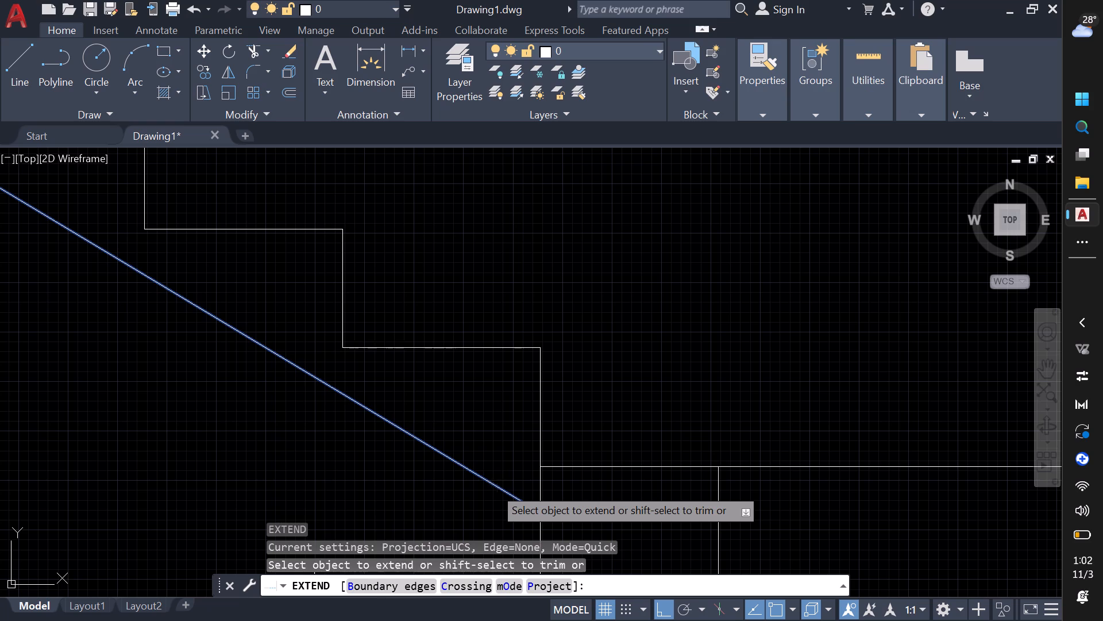
pyautogui.press('`')
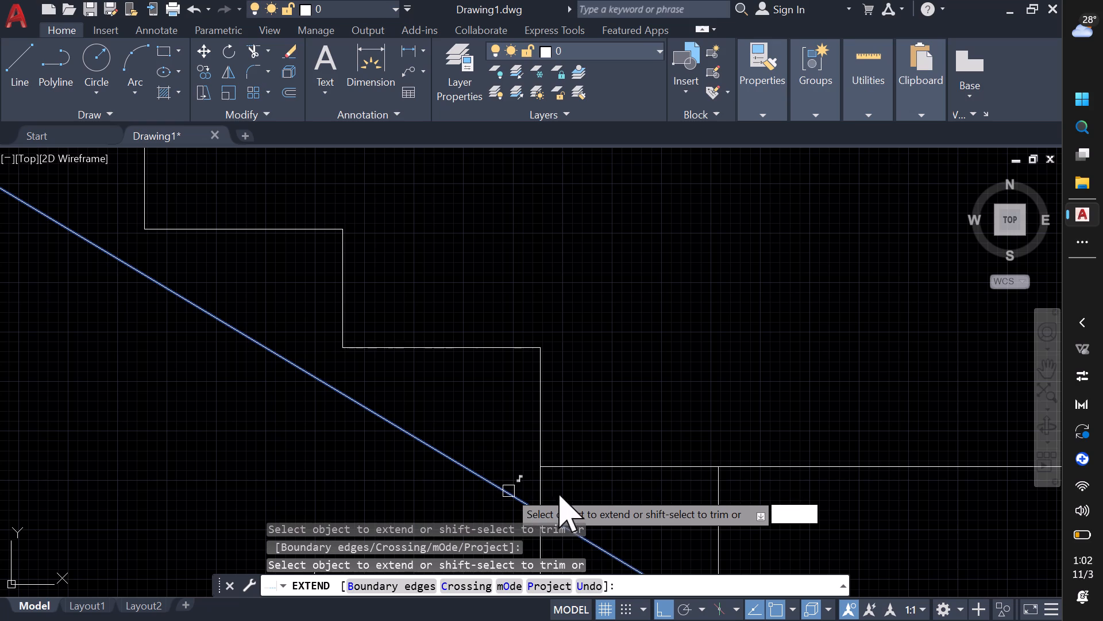
pyautogui.scroll(-1, 583, 473)
pyautogui.press('`')
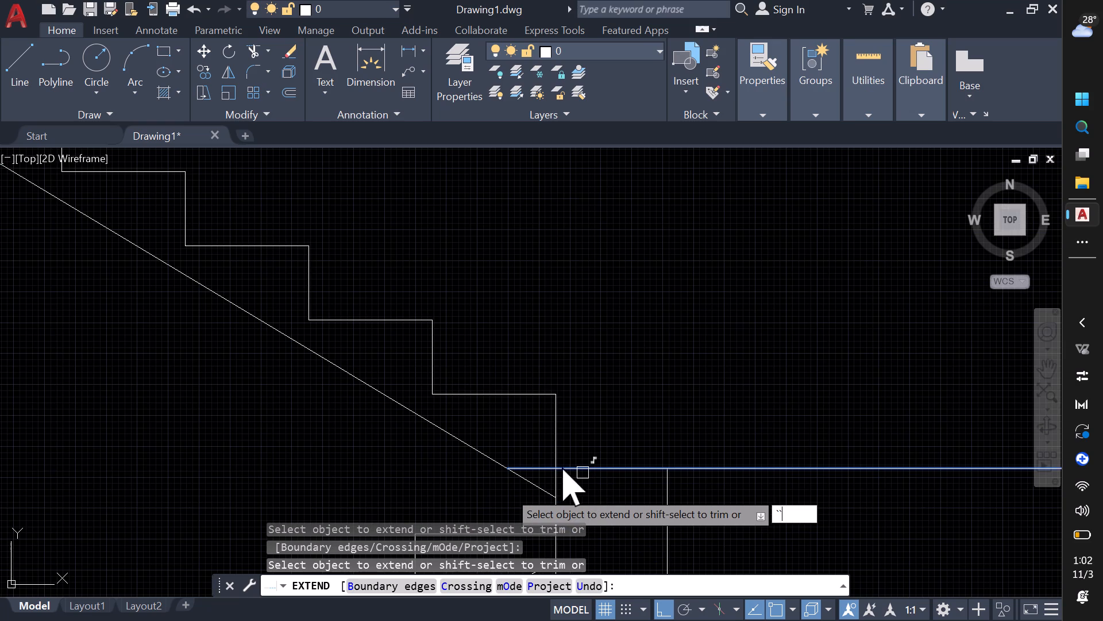
pyautogui.press('`')
pyautogui.press('Escape')
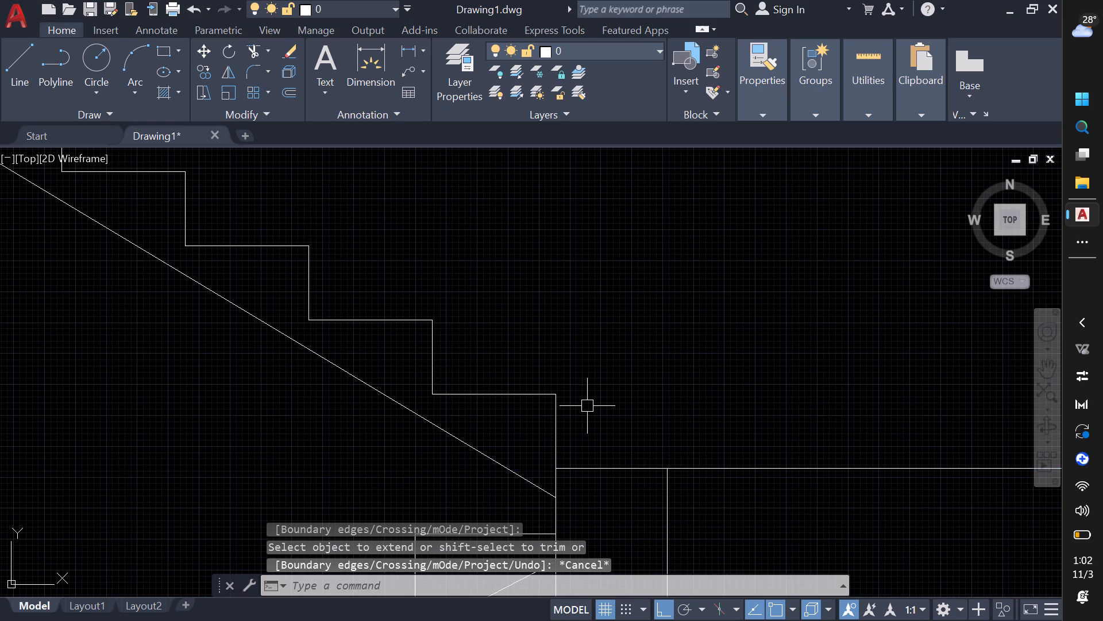
# Erase the vertical support lines and small rectangles beneath the landing.
pyautogui.scroll(-1, 560, 466)
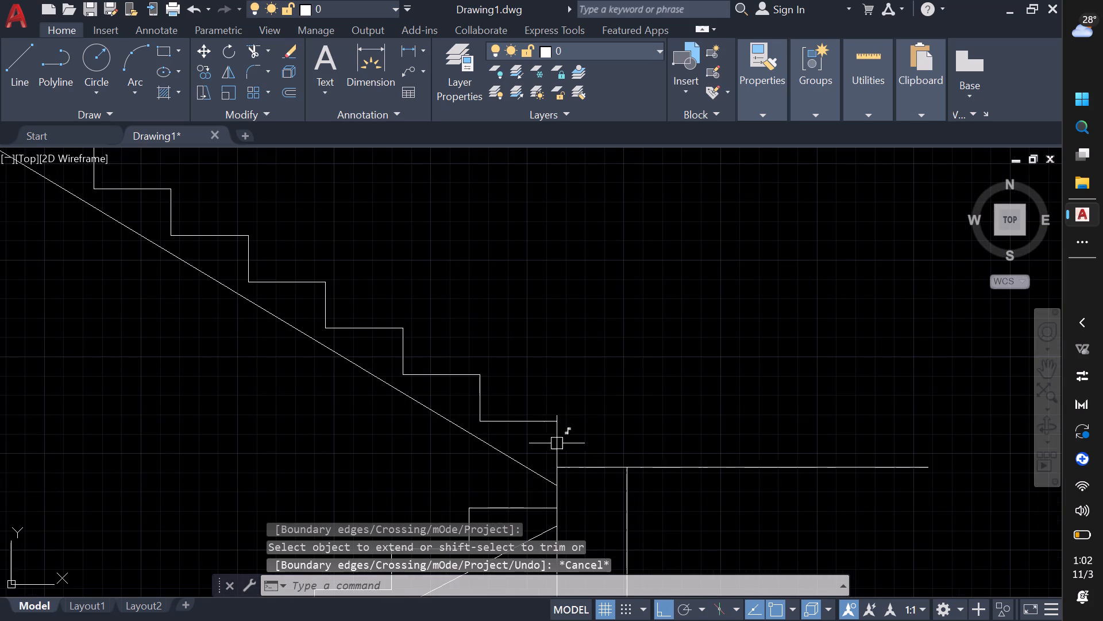
pyautogui.moveTo(539, 342); pyautogui.dragTo(615, 409, button='middle')
pyautogui.scroll(-1, 635, 402)
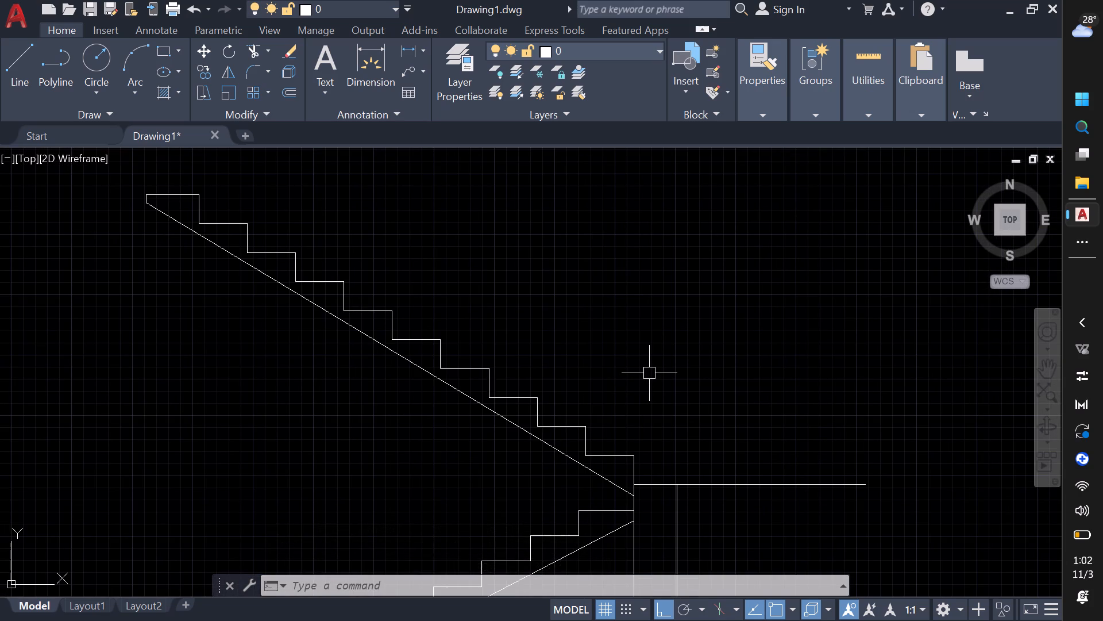
pyautogui.scroll(-1, 634, 366)
pyautogui.moveTo(624, 363); pyautogui.dragTo(627, 298, button='middle')
pyautogui.scroll(-1, 621, 300)
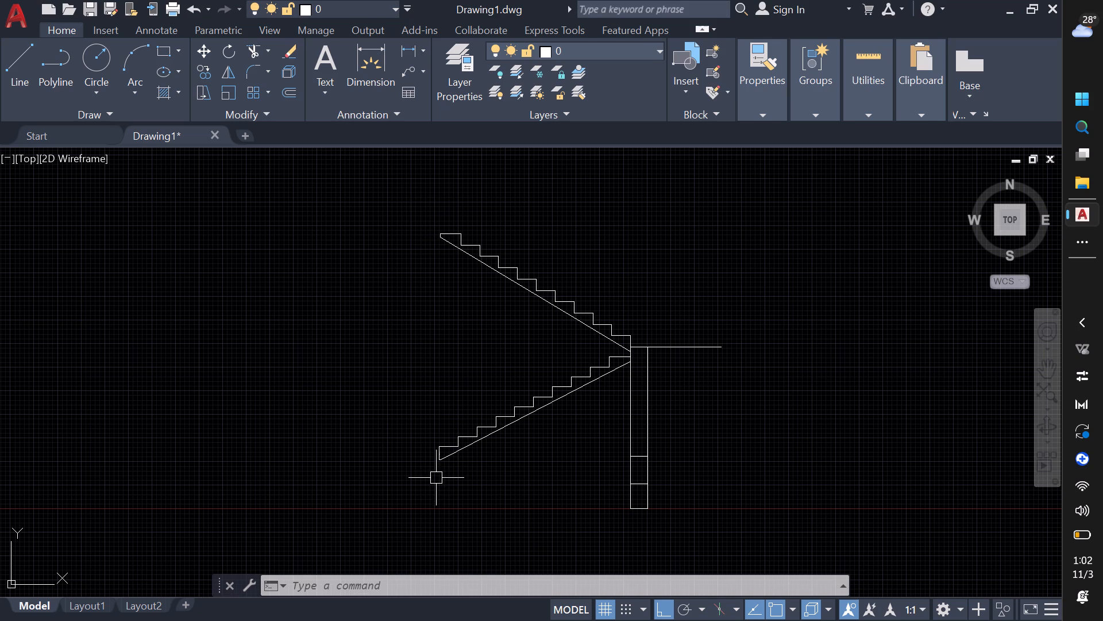
pyautogui.moveTo(673, 531); pyautogui.dragTo(660, 537)
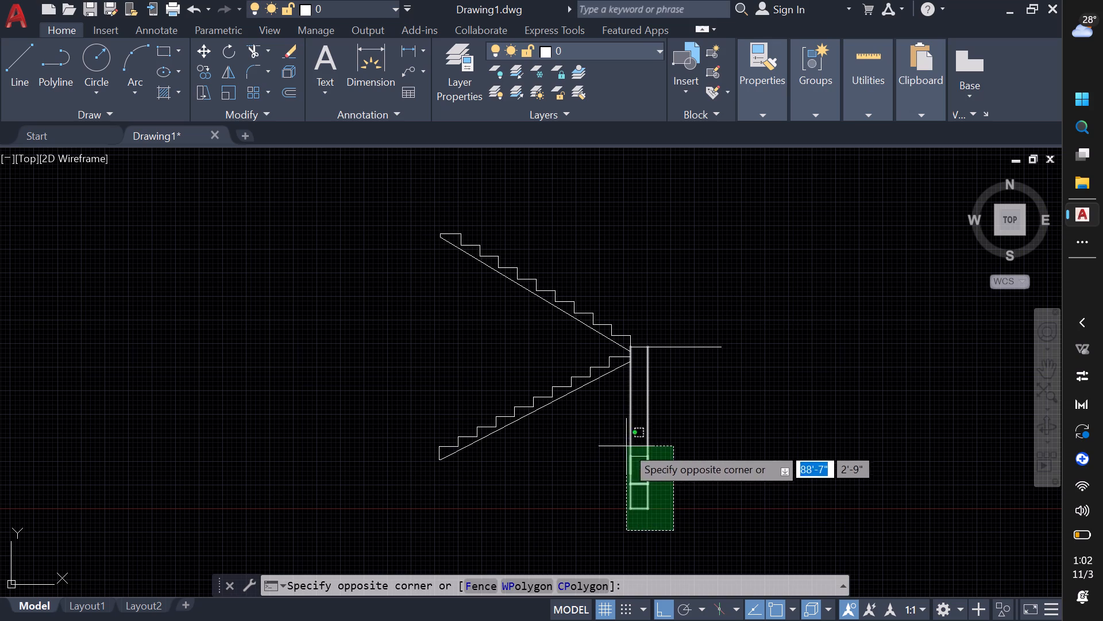
pyautogui.click(608, 427)
pyautogui.click(700, 373)
pyautogui.click(706, 311)
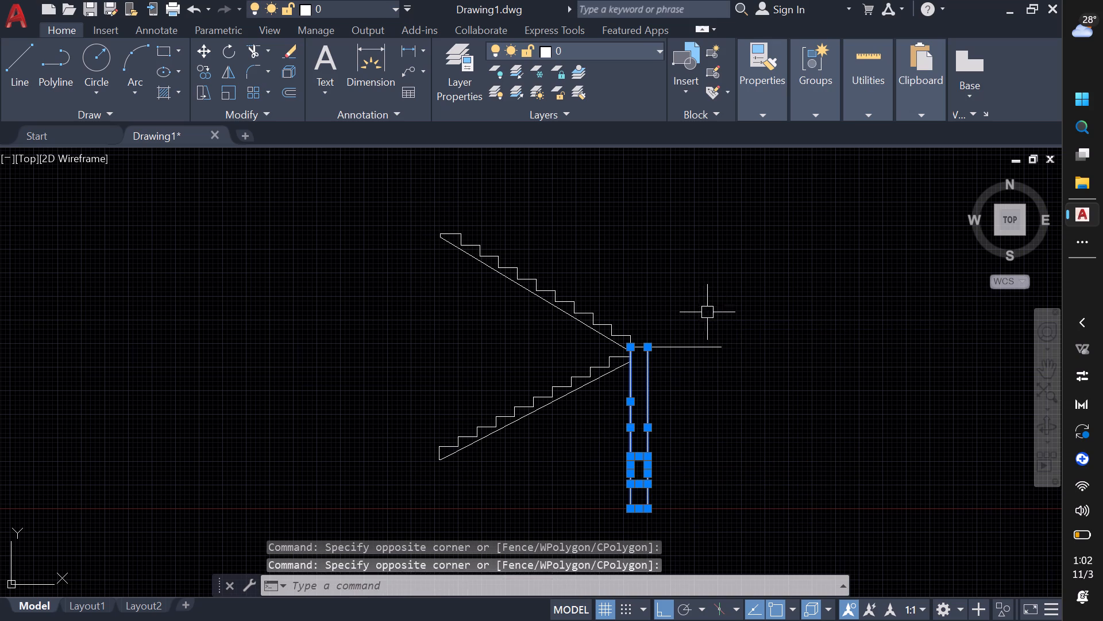
pyautogui.write('e')
pyautogui.press('space')
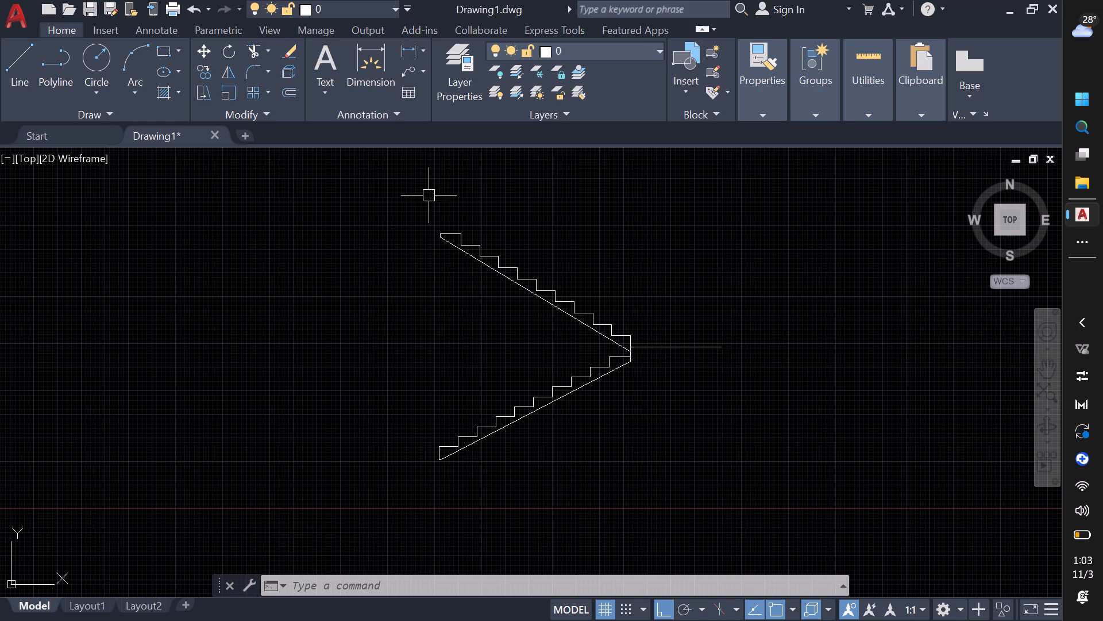
# Copy both stair flights straight up about 10'-0", from the lower flight's bottom outer corner to the upper flight's top end.
pyautogui.moveTo(406, 197); pyautogui.dragTo(414, 210)
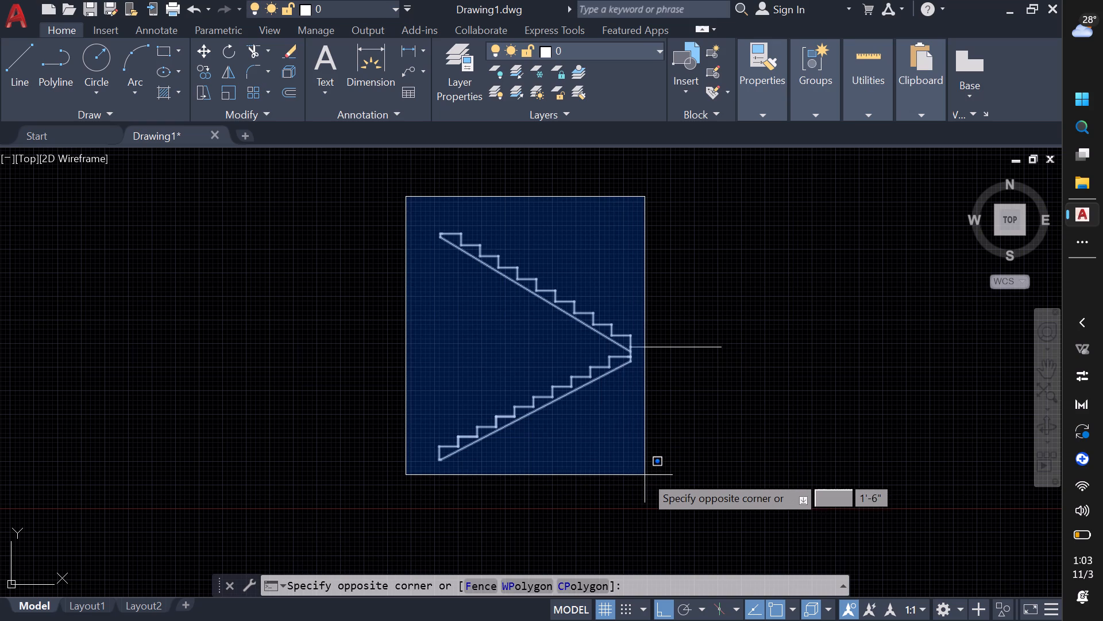
pyautogui.click(645, 477)
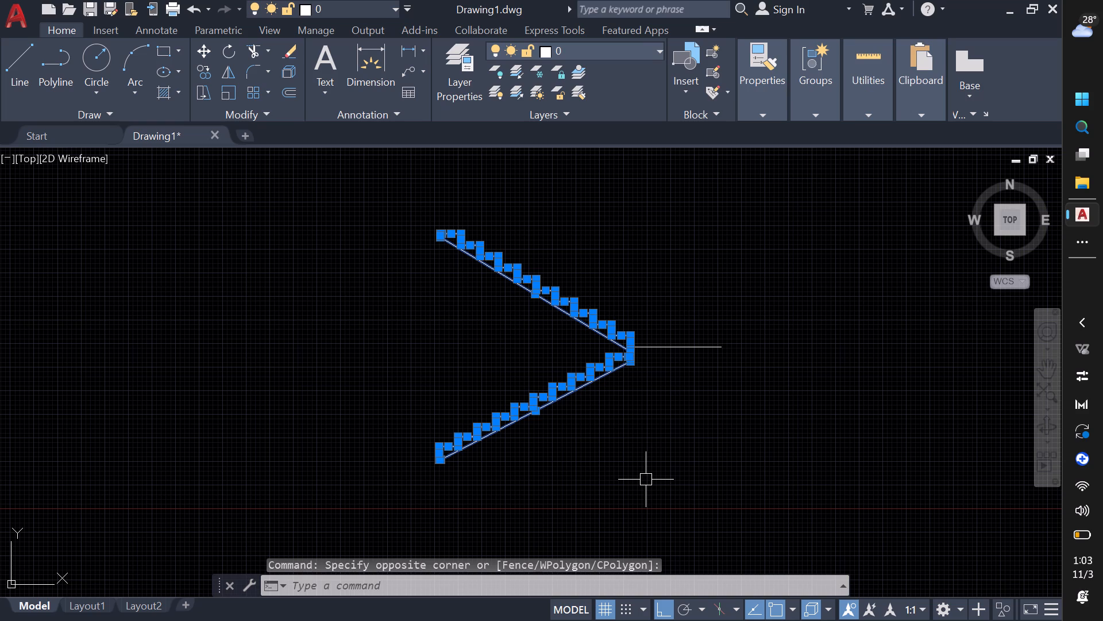
pyautogui.write('co')
pyautogui.press('space')
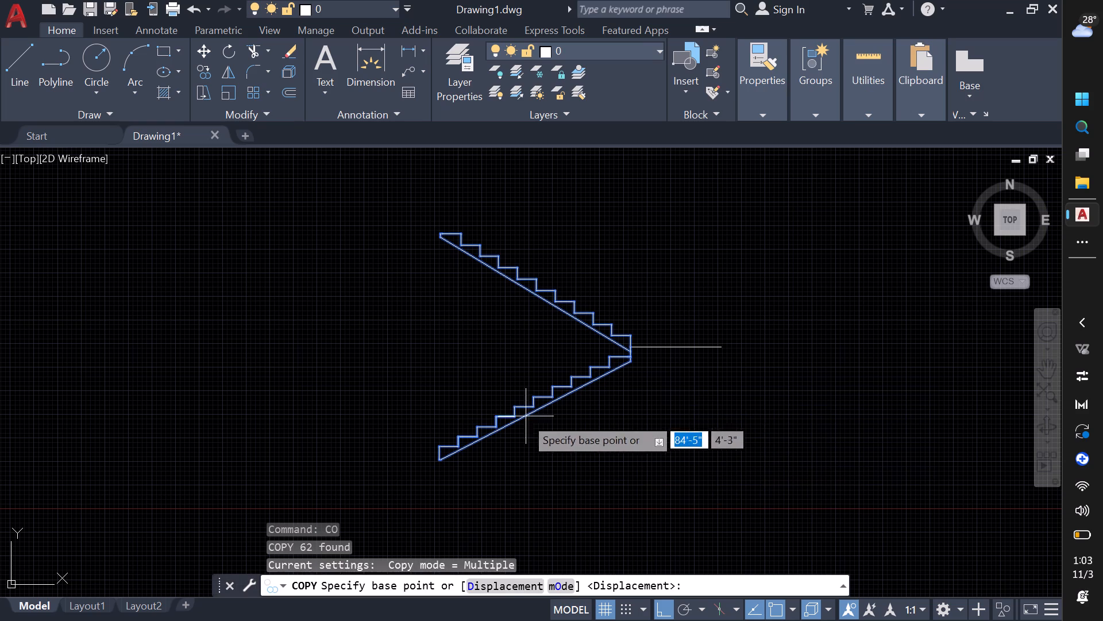
pyautogui.scroll(6, 439, 461)
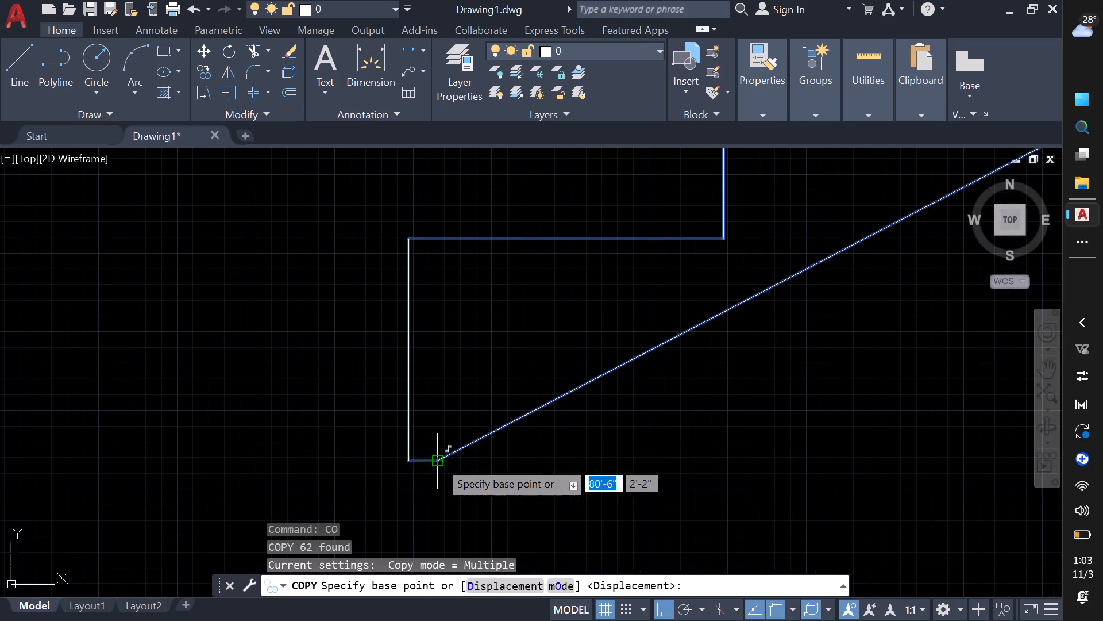
pyautogui.click(410, 460)
pyautogui.scroll(-4, 444, 313)
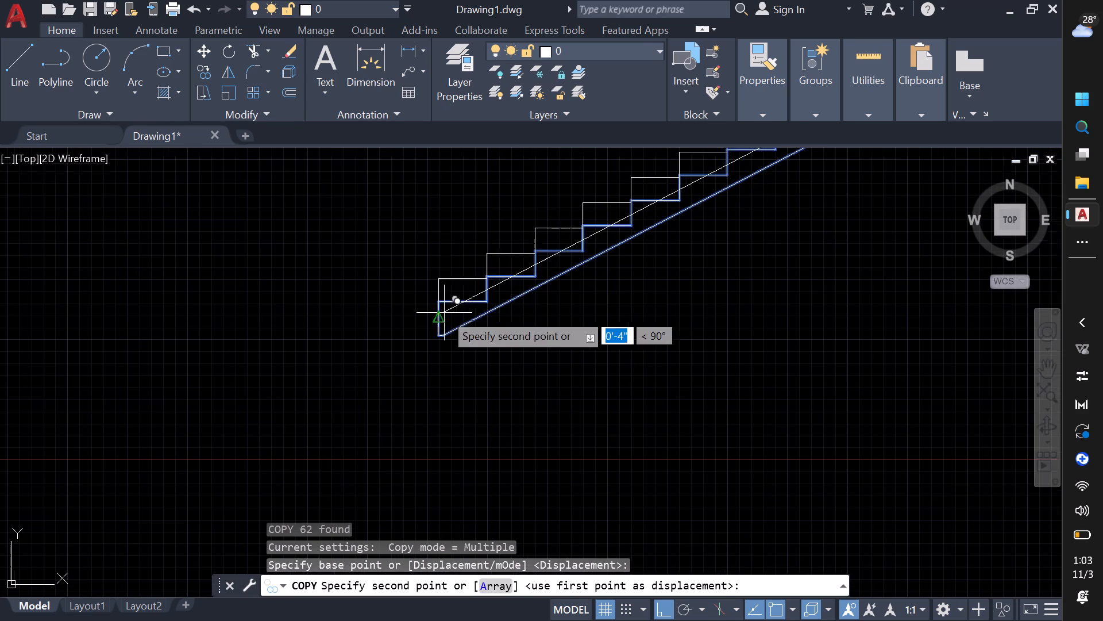
pyautogui.moveTo(453, 247); pyautogui.dragTo(414, 462, button='middle')
pyautogui.scroll(-3, 414, 465)
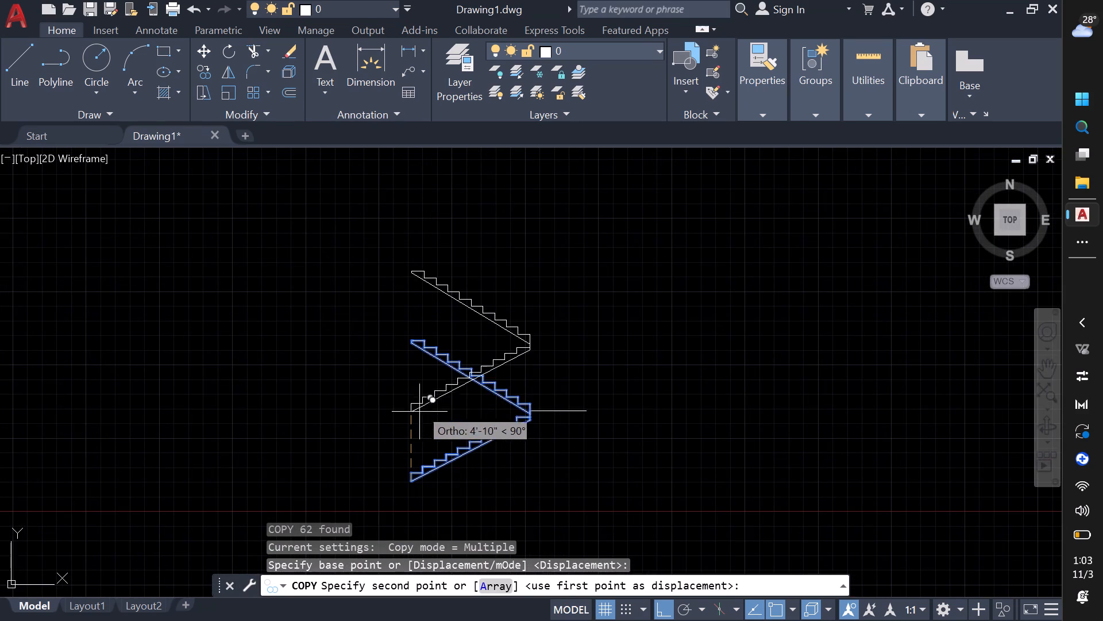
pyautogui.scroll(4, 412, 352)
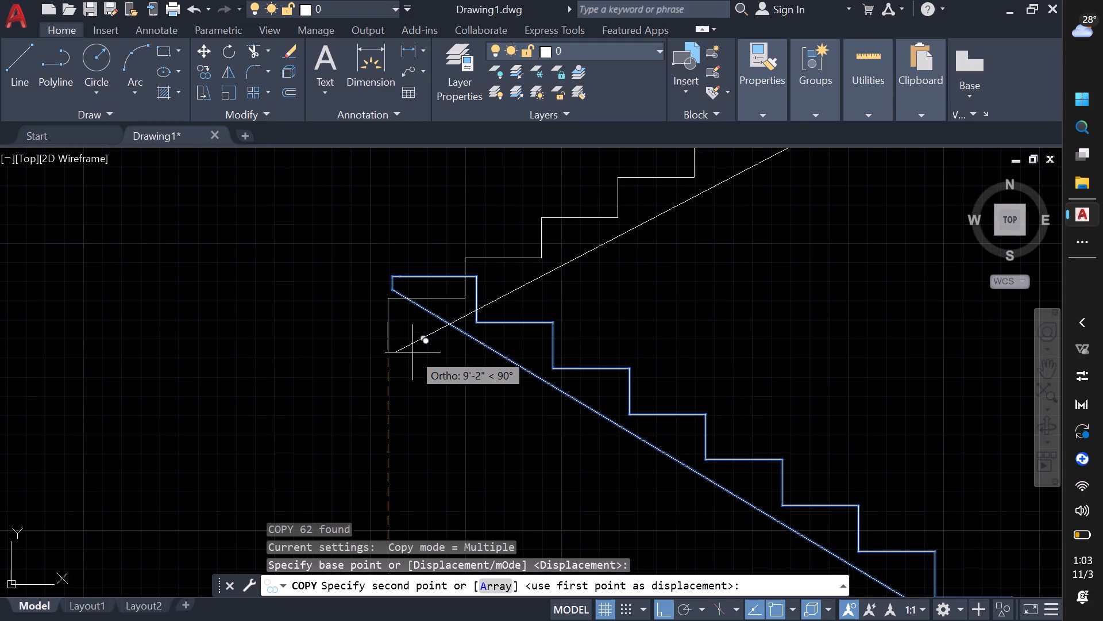
pyautogui.click(392, 272)
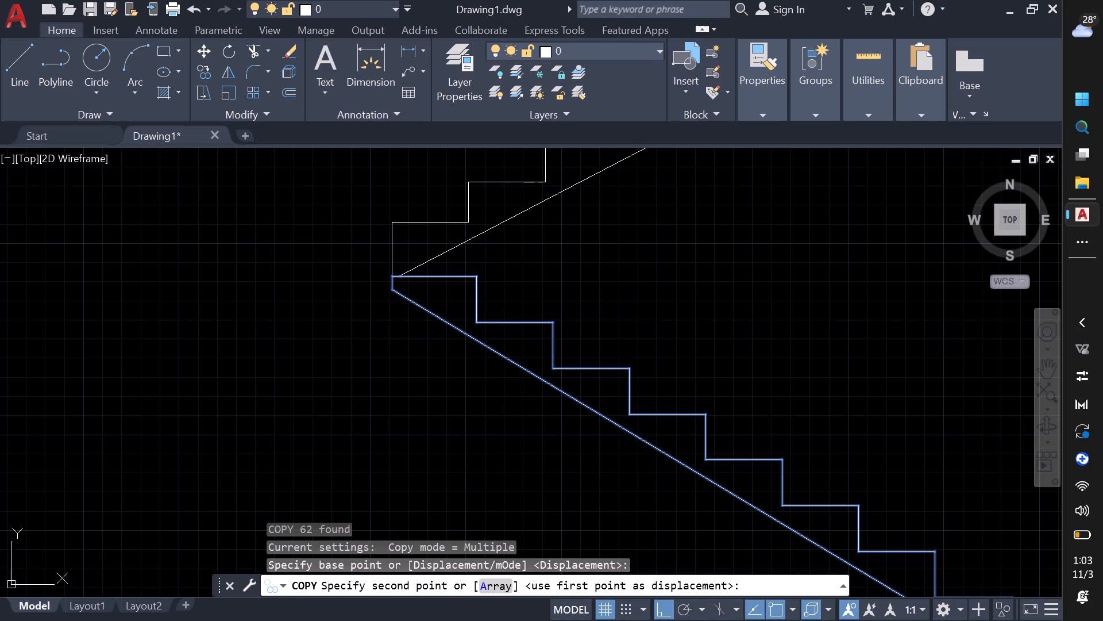
pyautogui.scroll(-1, 539, 315)
pyautogui.press('Escape')
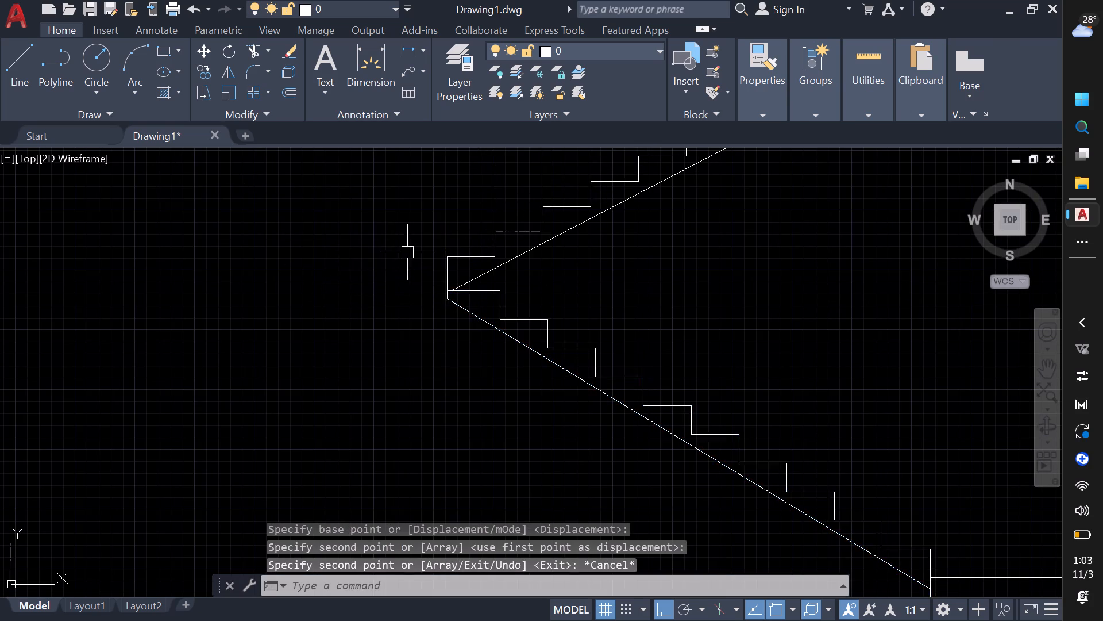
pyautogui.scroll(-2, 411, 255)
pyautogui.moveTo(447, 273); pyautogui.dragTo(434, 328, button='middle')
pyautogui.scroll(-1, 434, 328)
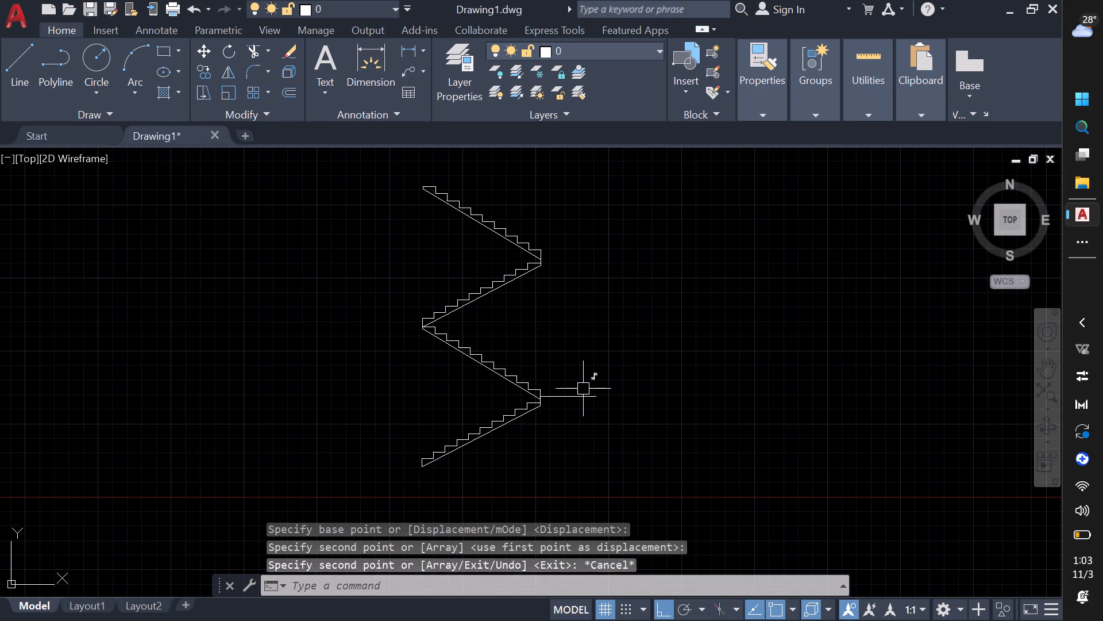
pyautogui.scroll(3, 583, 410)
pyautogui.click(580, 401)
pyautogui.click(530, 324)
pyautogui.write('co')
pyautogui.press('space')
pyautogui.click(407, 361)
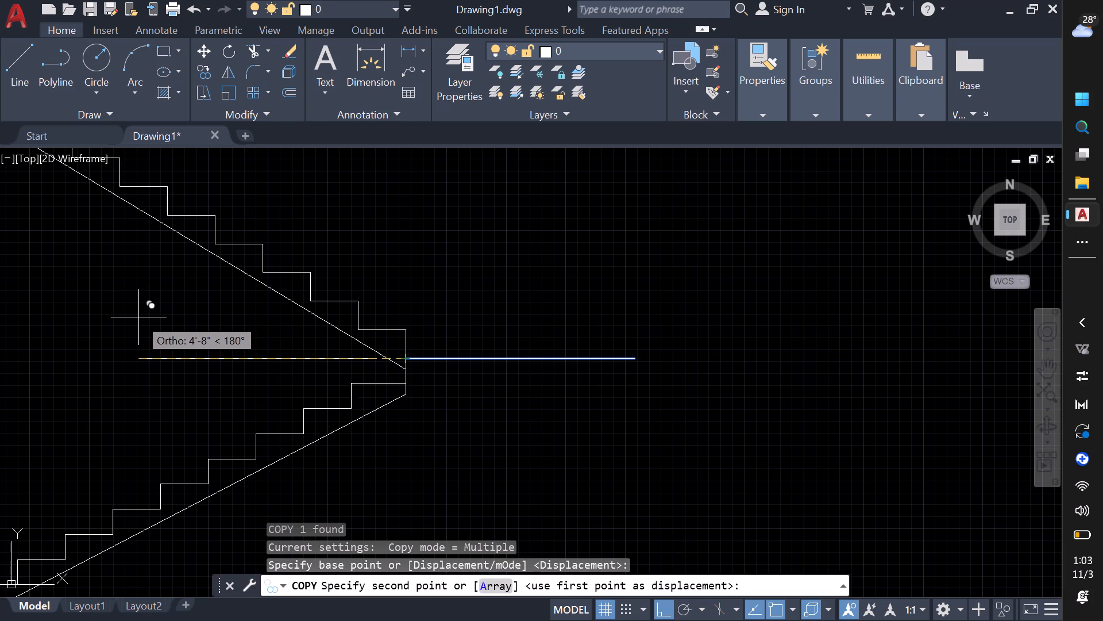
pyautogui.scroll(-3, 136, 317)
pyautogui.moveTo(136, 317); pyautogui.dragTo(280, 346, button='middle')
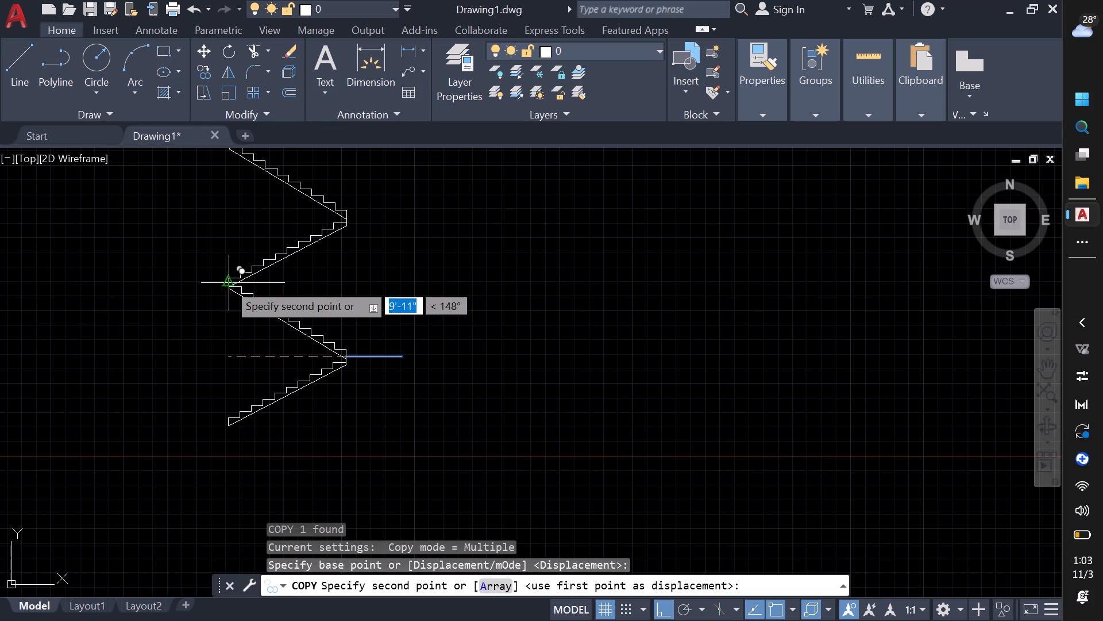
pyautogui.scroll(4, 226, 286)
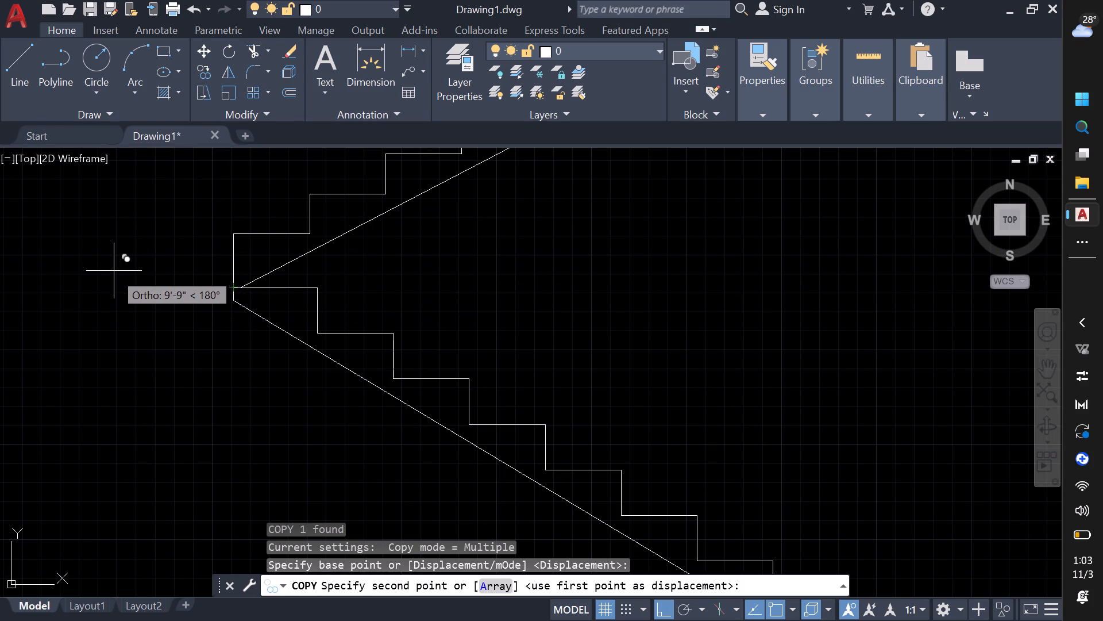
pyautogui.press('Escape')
# Copy the landing line by its free outer end to the left corner where the original and copied flights meet.
pyautogui.scroll(-3, 286, 391)
pyautogui.moveTo(270, 395); pyautogui.dragTo(184, 370, button='middle')
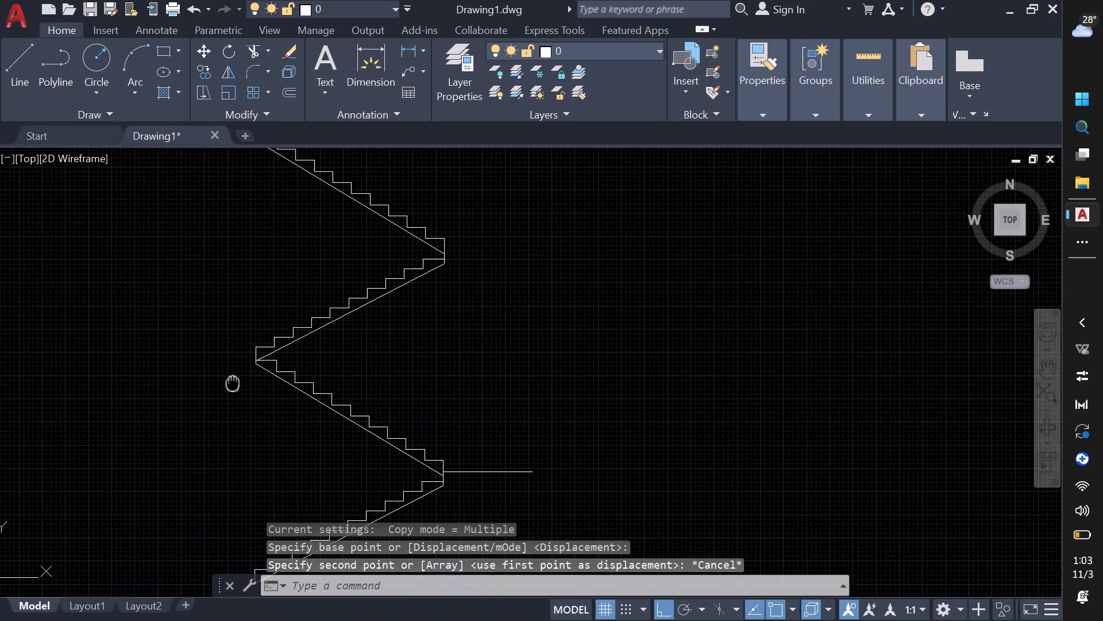
pyautogui.moveTo(184, 370); pyautogui.dragTo(87, 210, button='middle')
pyautogui.scroll(2, 457, 425)
pyautogui.moveTo(315, 290); pyautogui.dragTo(395, 424, button='middle')
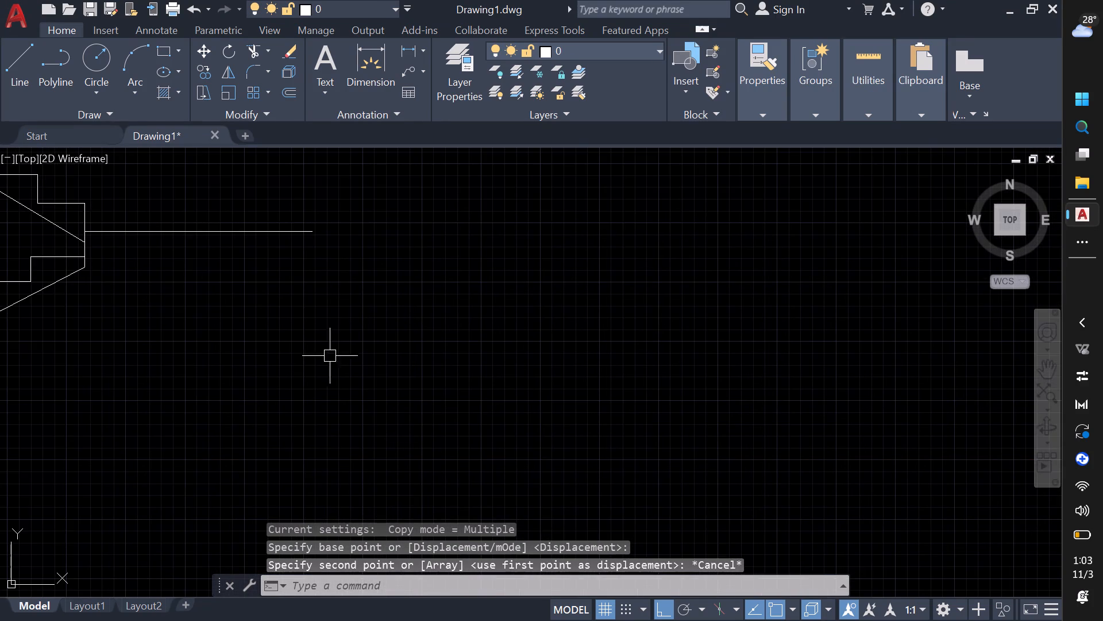
pyautogui.moveTo(318, 320); pyautogui.dragTo(308, 303)
pyautogui.click(238, 173)
pyautogui.press('c')
pyautogui.write('o')
pyautogui.press('space')
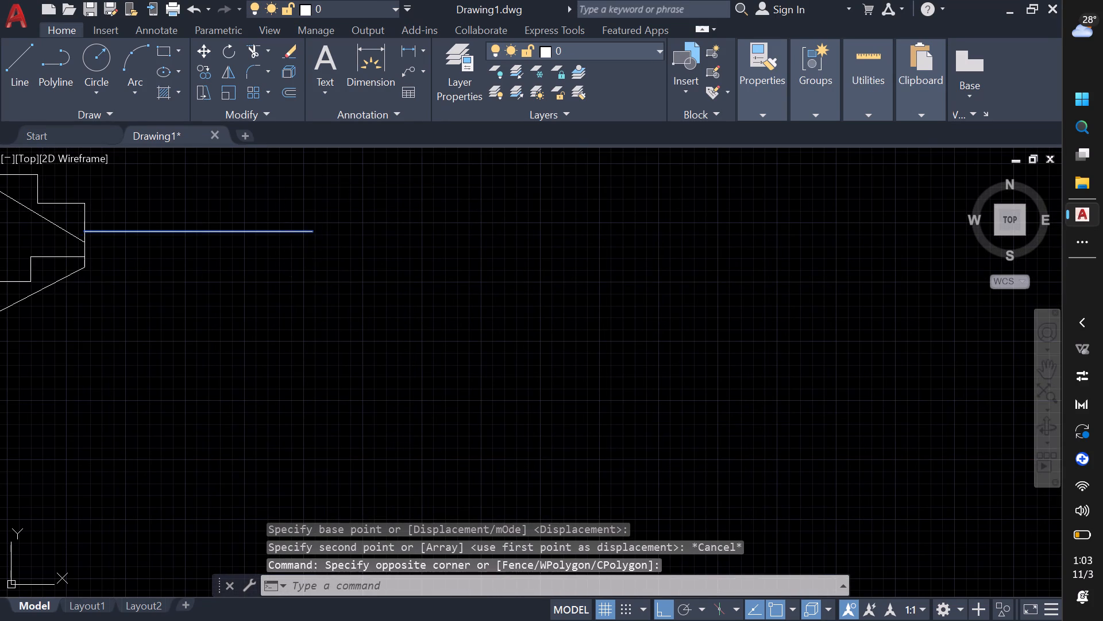
pyautogui.click(310, 228)
pyautogui.scroll(-1, 243, 230)
pyautogui.moveTo(237, 230); pyautogui.dragTo(334, 300, button='middle')
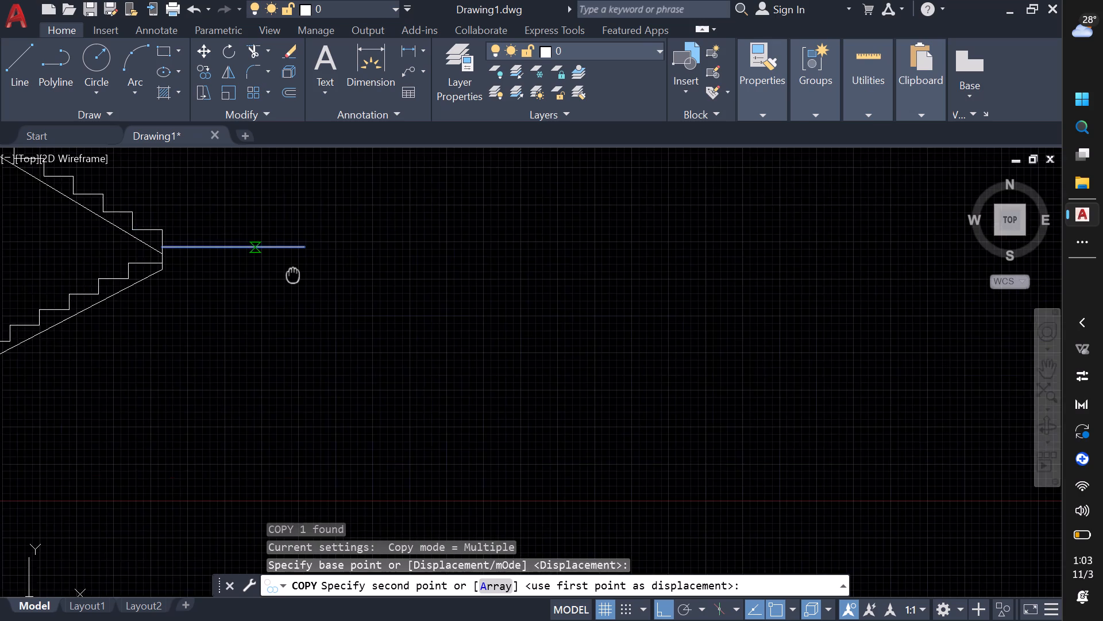
pyautogui.moveTo(334, 300); pyautogui.dragTo(543, 409, button='middle')
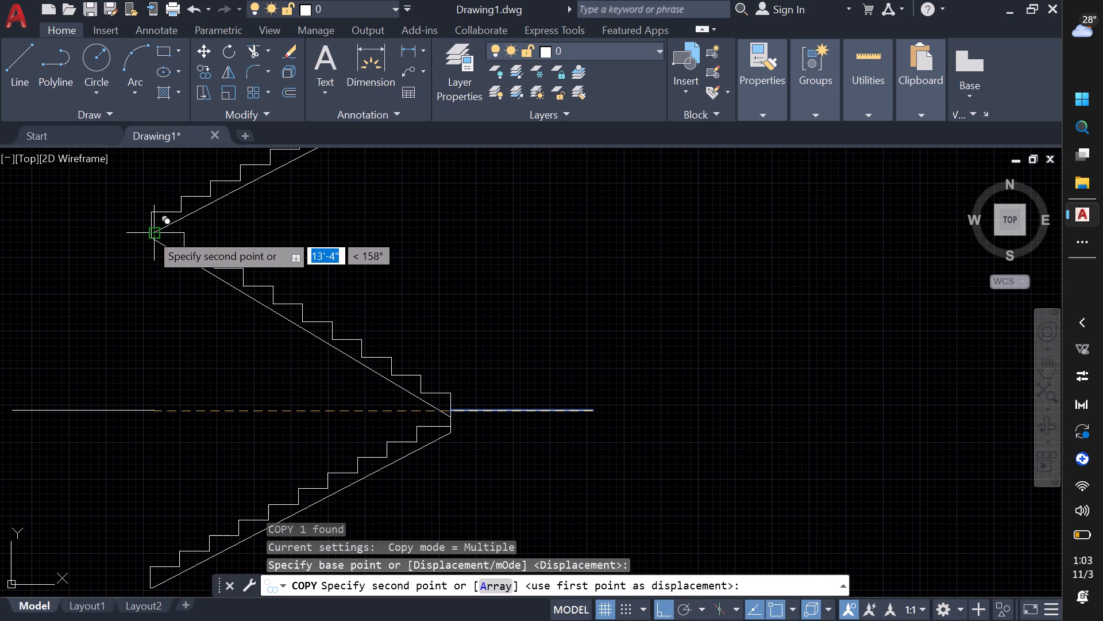
pyautogui.scroll(3, 153, 233)
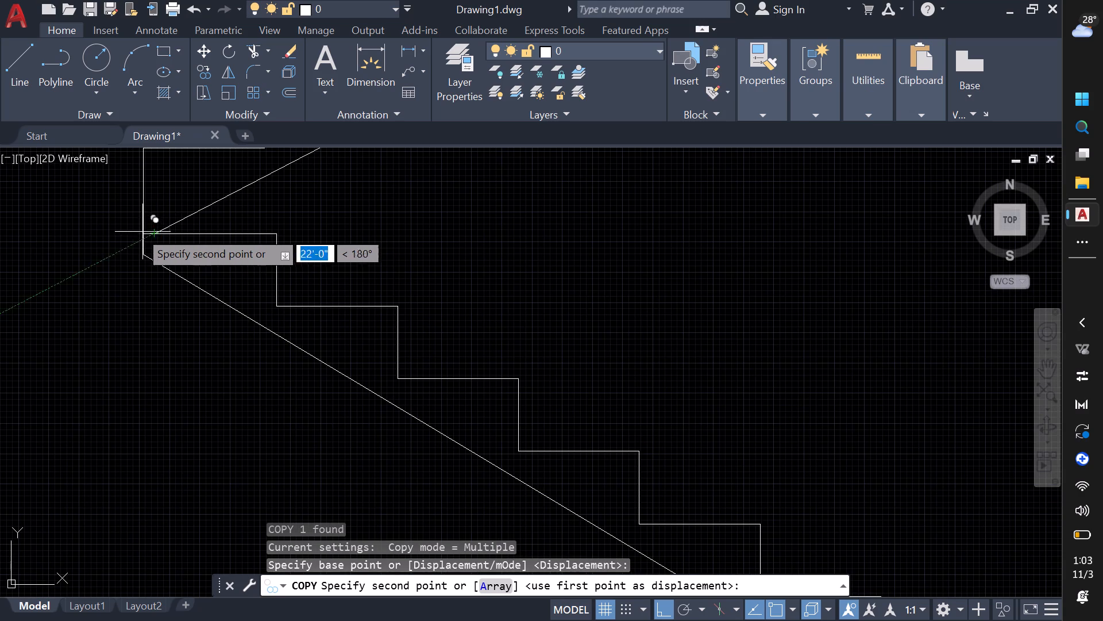
pyautogui.click(145, 231)
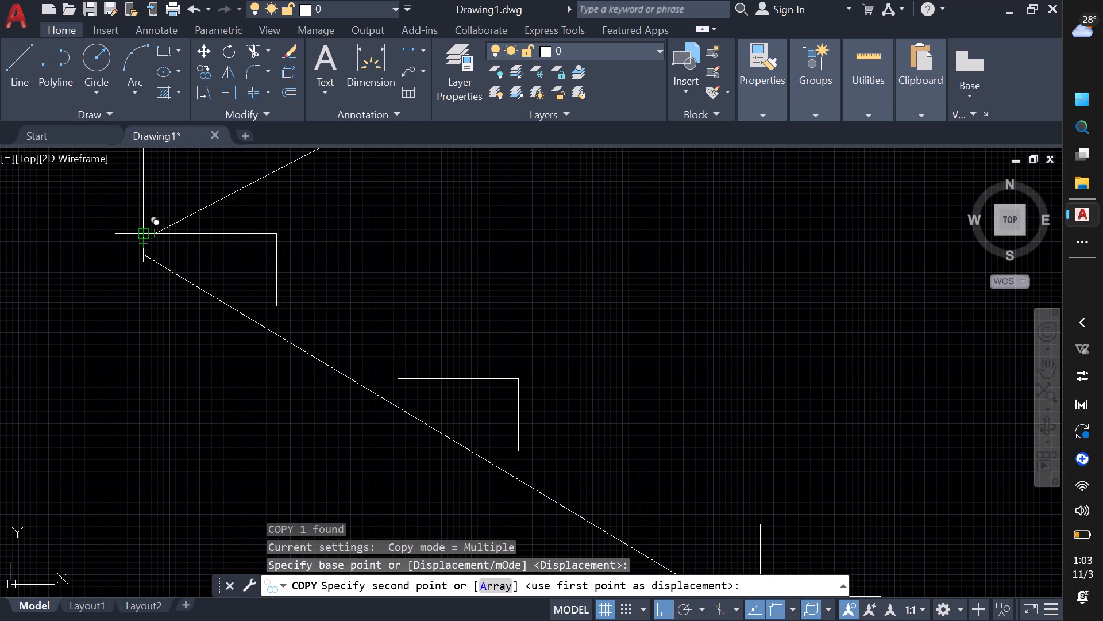
pyautogui.press('Escape')
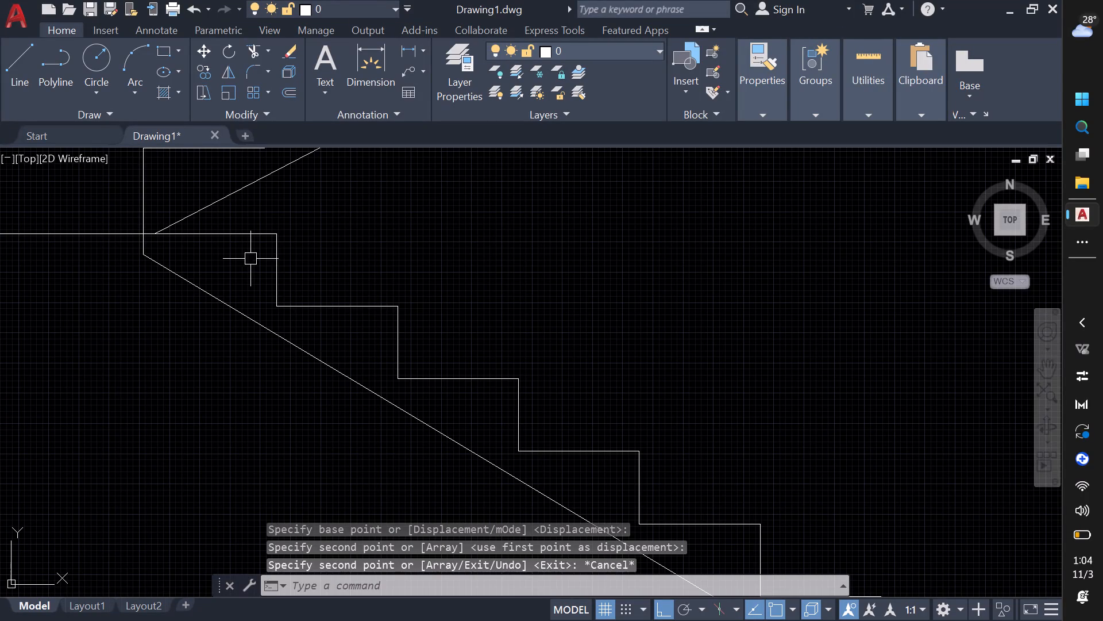
# Copy the left landing line straight up 10'-0" from its stair-side end to the top end of the uppermost flight.
pyautogui.scroll(-1, 160, 298)
pyautogui.moveTo(133, 327); pyautogui.dragTo(650, 432, button='middle')
pyautogui.scroll(-3, 668, 432)
pyautogui.moveTo(647, 428); pyautogui.dragTo(637, 426, button='middle')
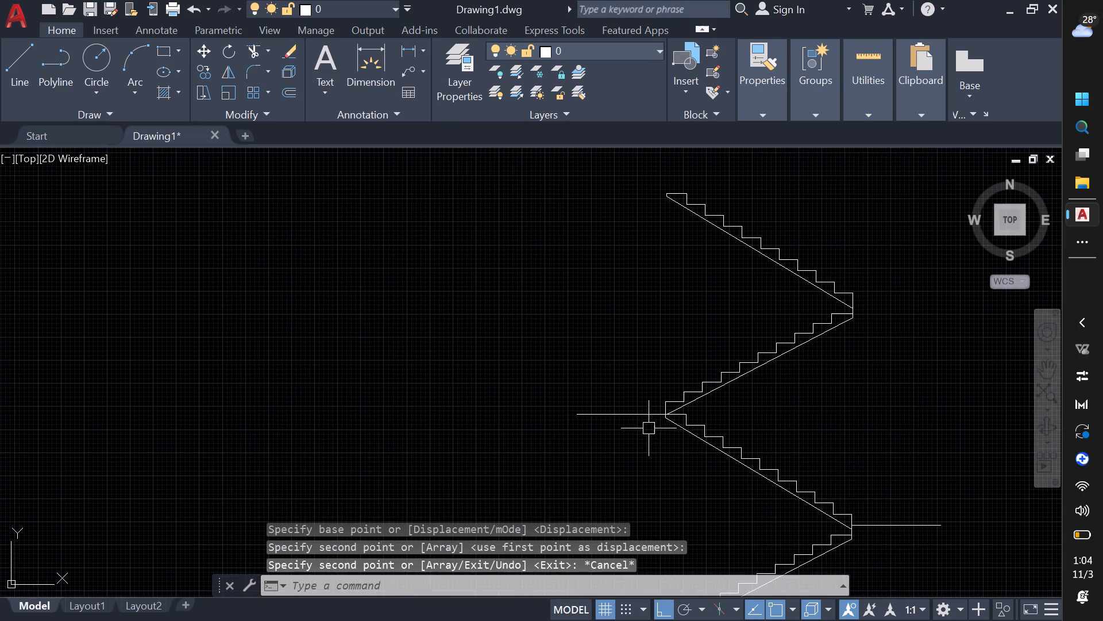
pyautogui.moveTo(637, 426); pyautogui.dragTo(545, 306, button='middle')
pyautogui.scroll(-1, 552, 305)
pyautogui.moveTo(573, 232); pyautogui.dragTo(592, 249, button='middle')
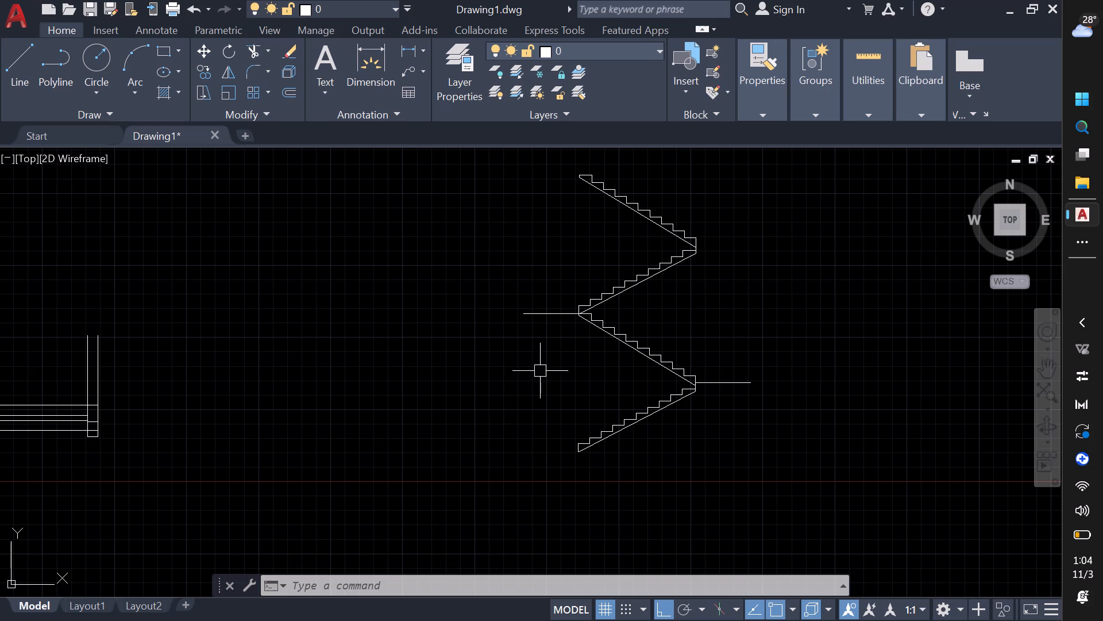
pyautogui.click(555, 328)
pyautogui.click(544, 292)
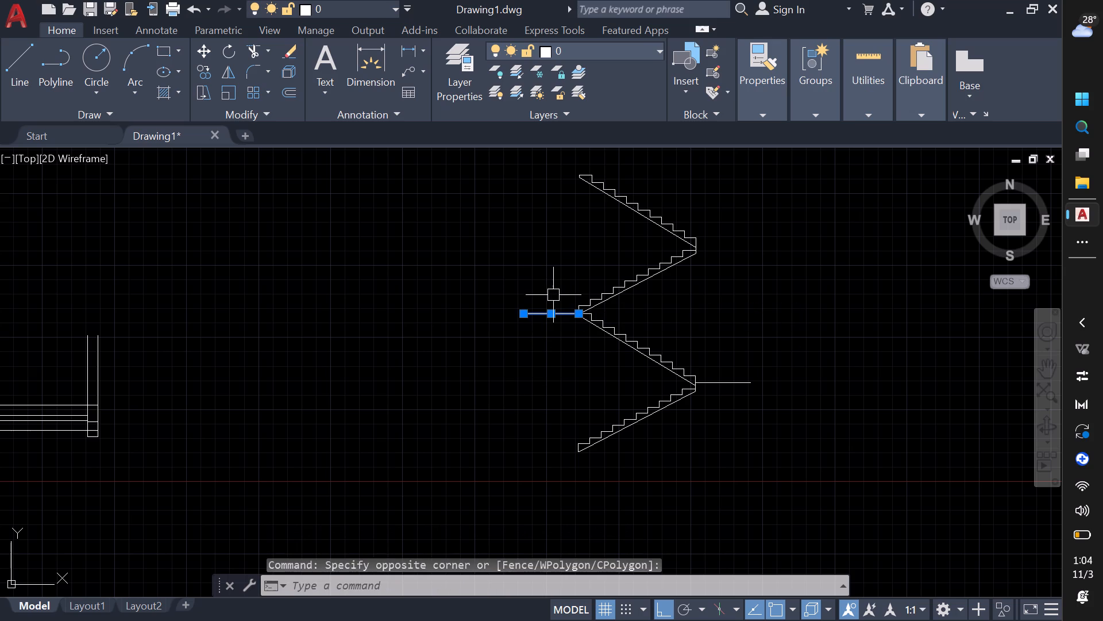
pyautogui.write('co')
pyautogui.press('space')
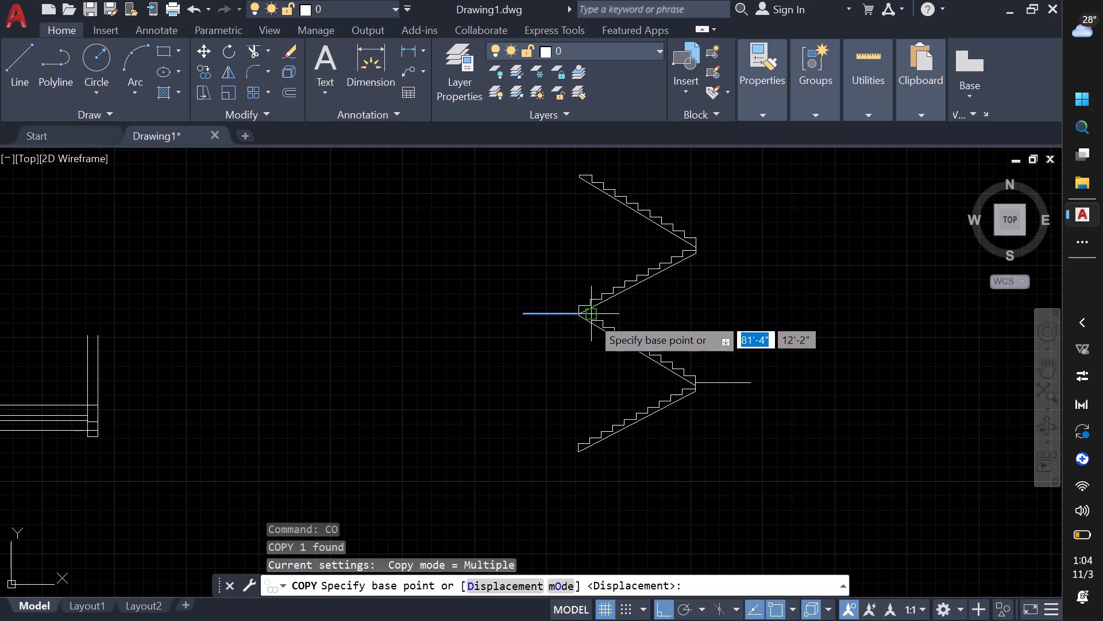
pyautogui.scroll(4, 560, 319)
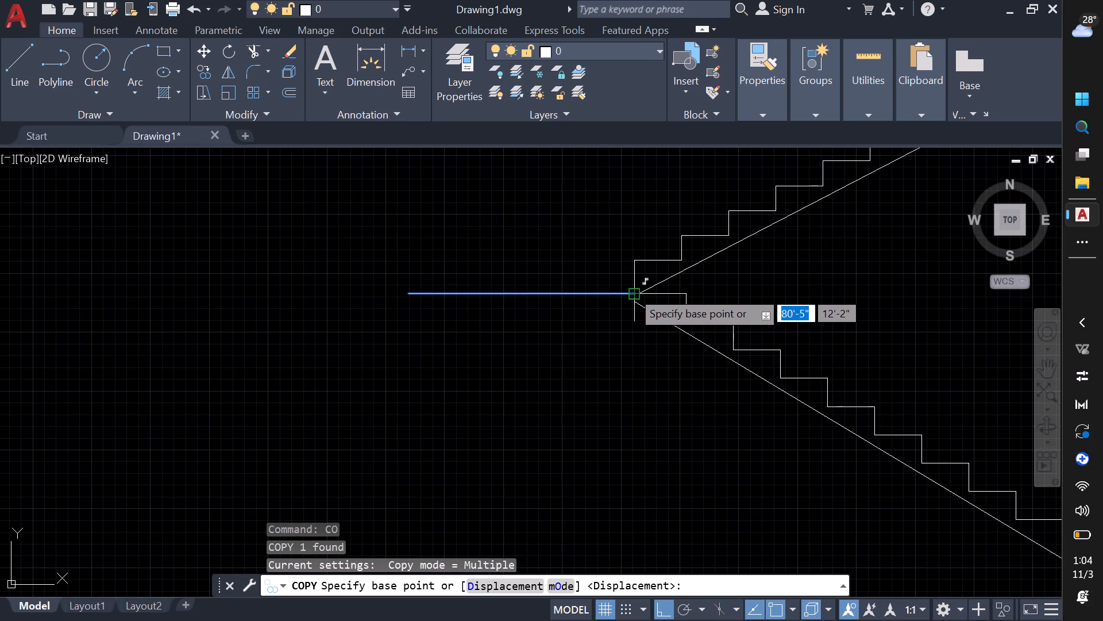
pyautogui.click(631, 290)
pyautogui.scroll(-1, 611, 189)
pyautogui.moveTo(611, 189); pyautogui.dragTo(541, 428, button='middle')
pyautogui.scroll(-2, 548, 385)
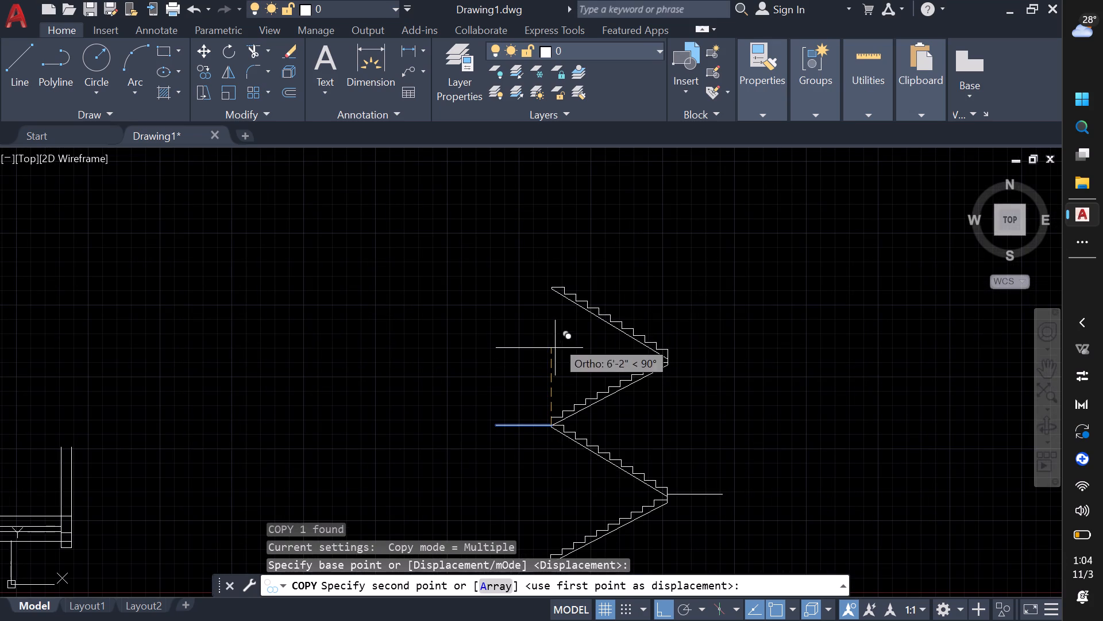
pyautogui.click(551, 284)
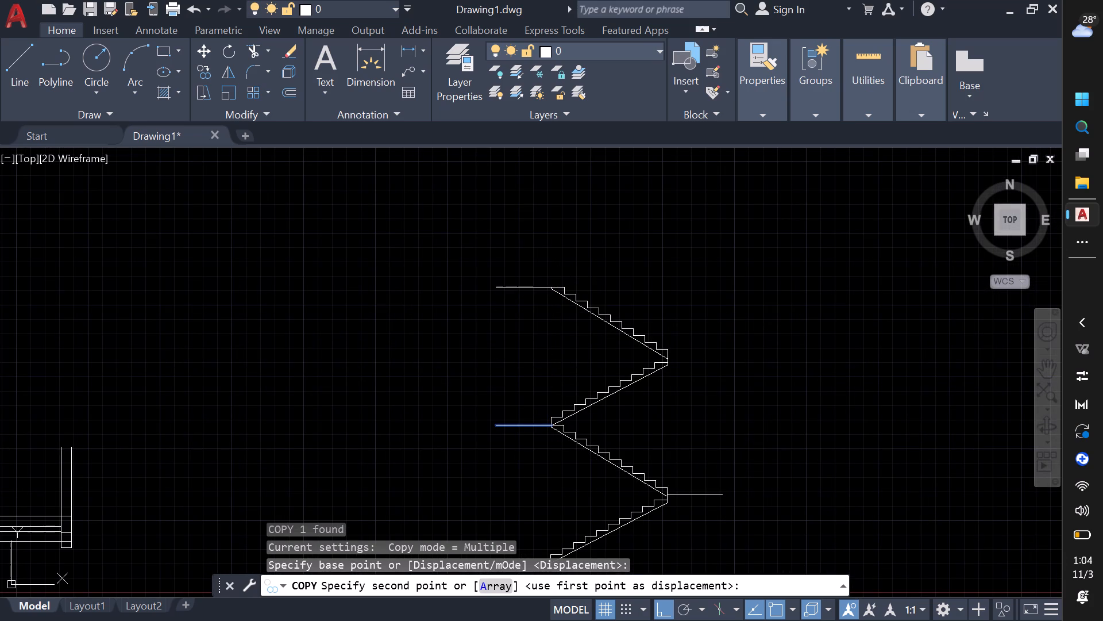
pyautogui.press('Escape')
pyautogui.press('Escape')
pyautogui.press('Escape')
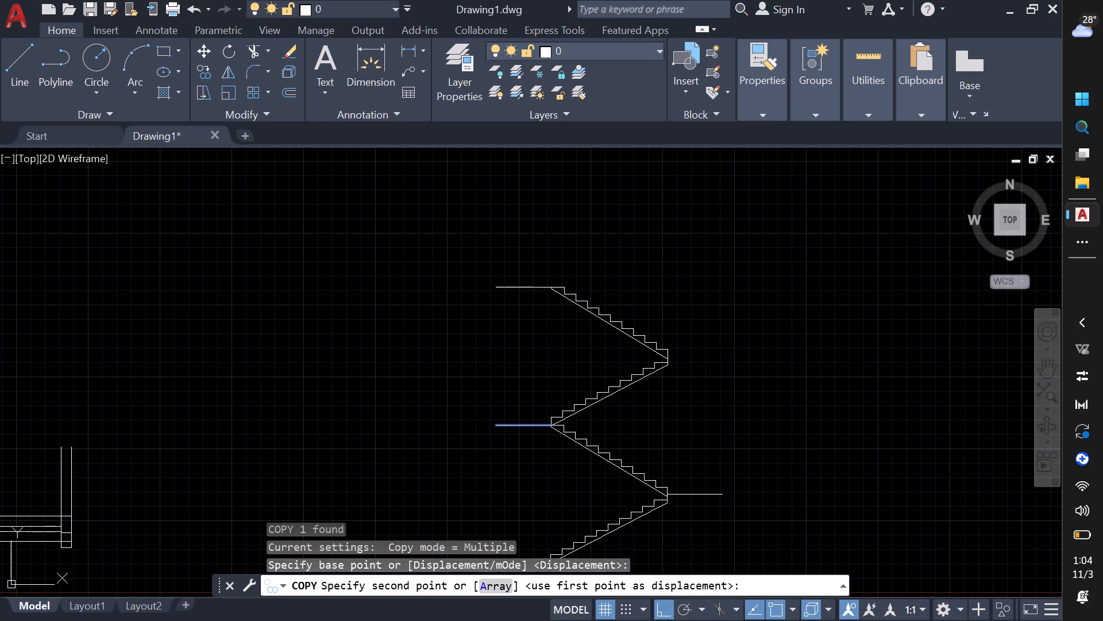
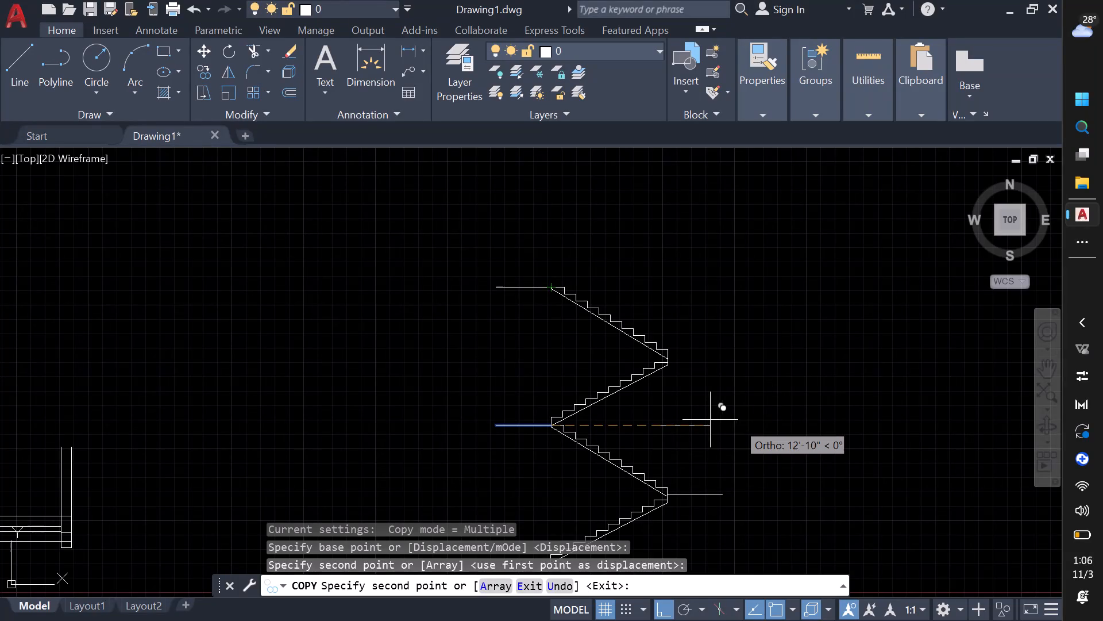
# Copy the right landing line straight up from its stair-side end to the top step's outer corner where the two upper flights meet.
pyautogui.press('Escape')
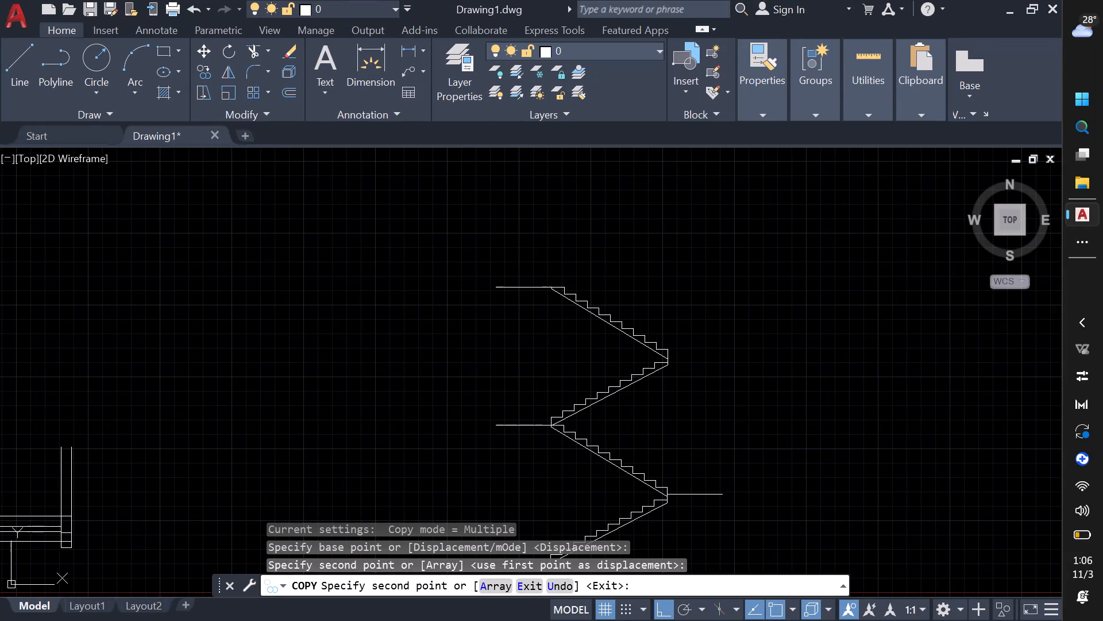
pyautogui.click(722, 503)
pyautogui.click(712, 479)
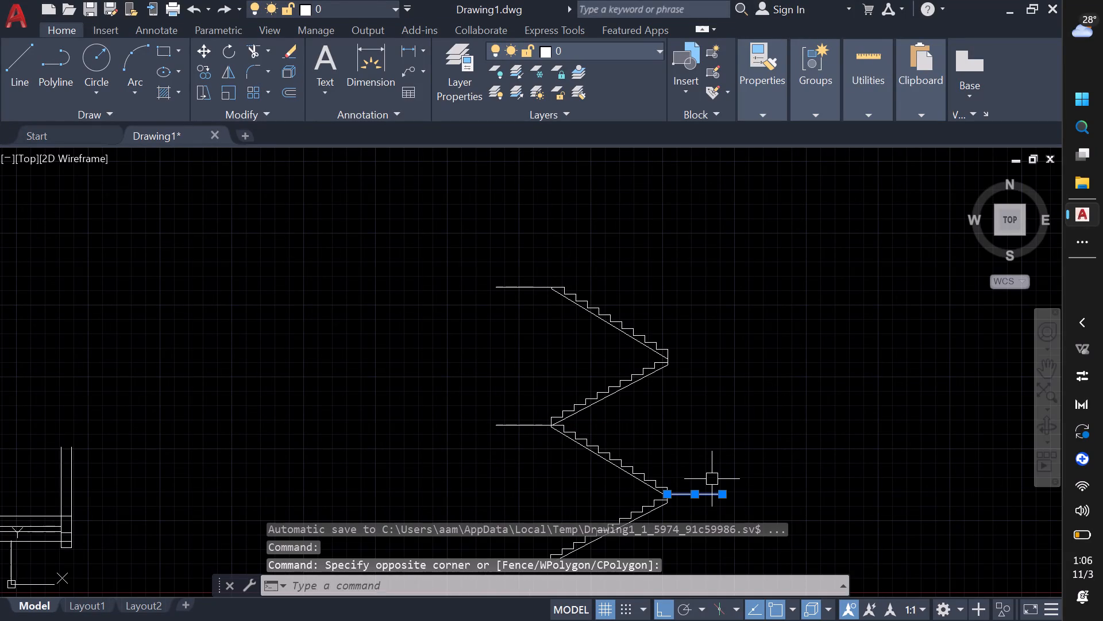
pyautogui.write('co')
pyautogui.press('Return')
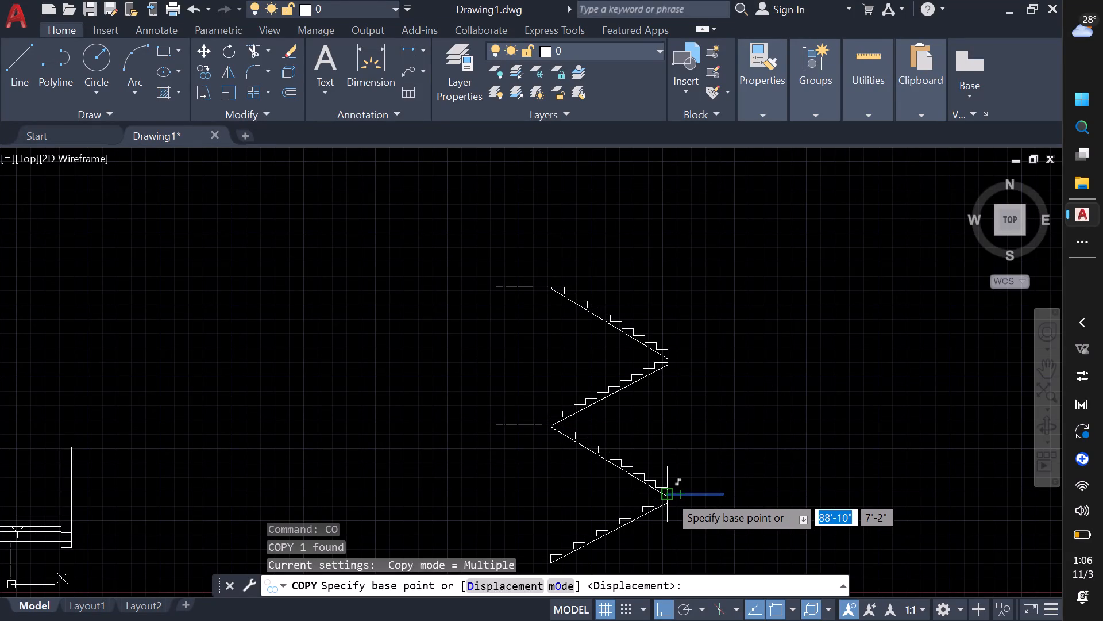
pyautogui.scroll(6, 670, 495)
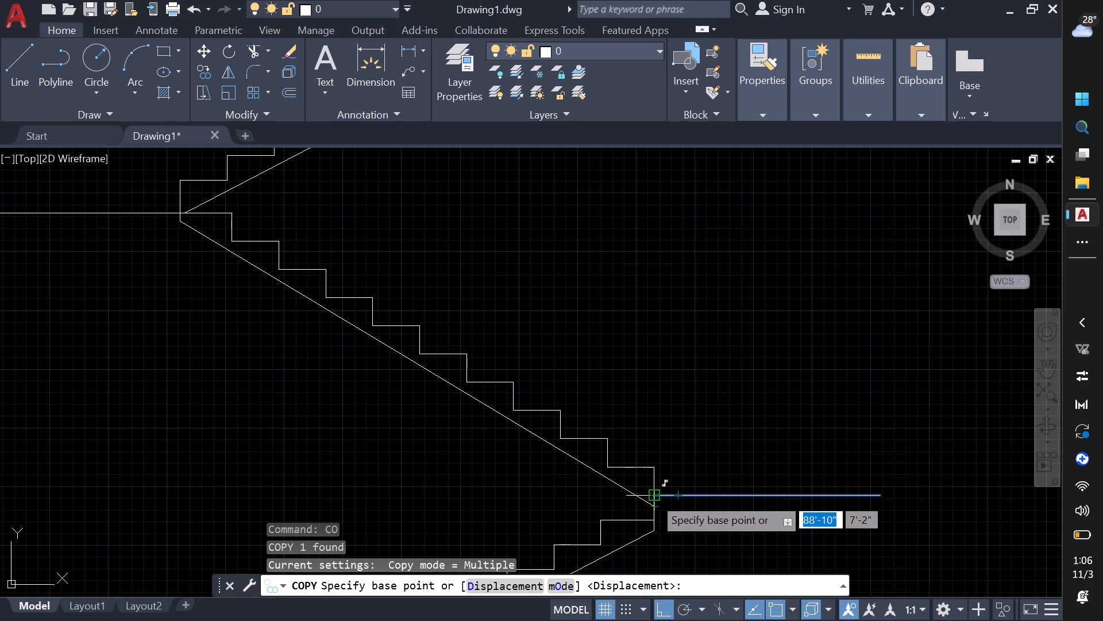
pyautogui.click(653, 497)
pyautogui.scroll(-2, 654, 394)
pyautogui.moveTo(654, 351); pyautogui.dragTo(651, 502, button='middle')
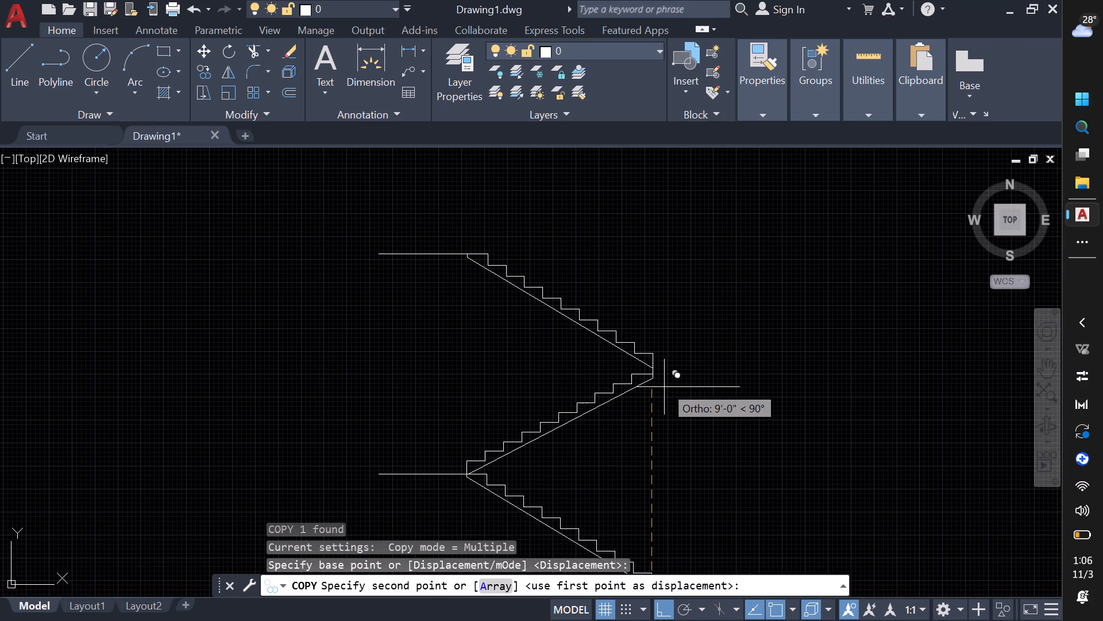
pyautogui.scroll(2, 664, 385)
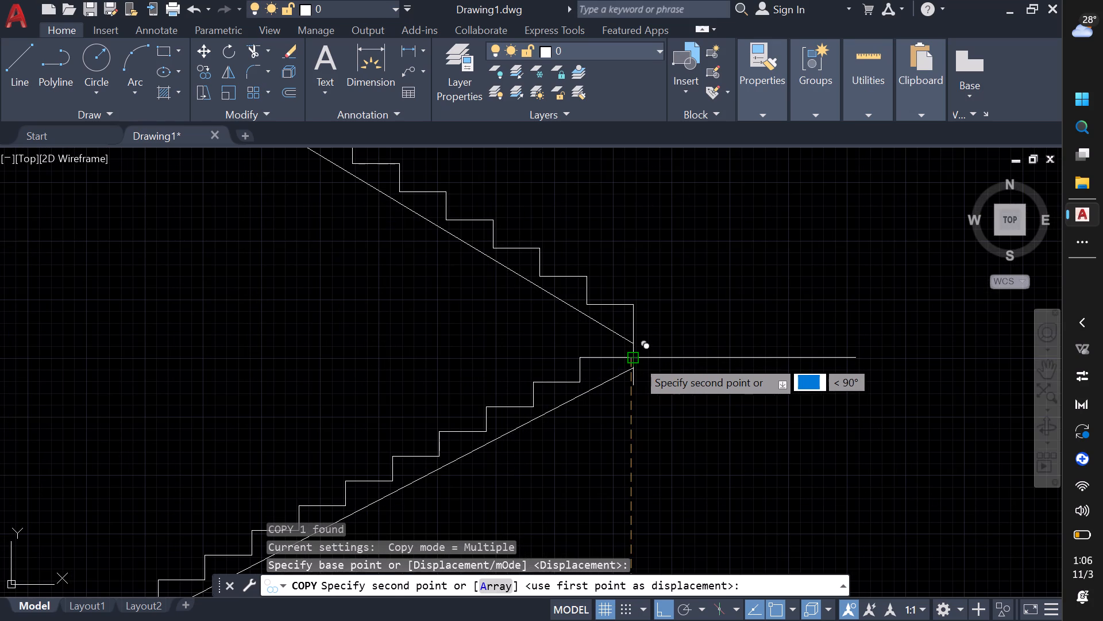
pyautogui.click(635, 359)
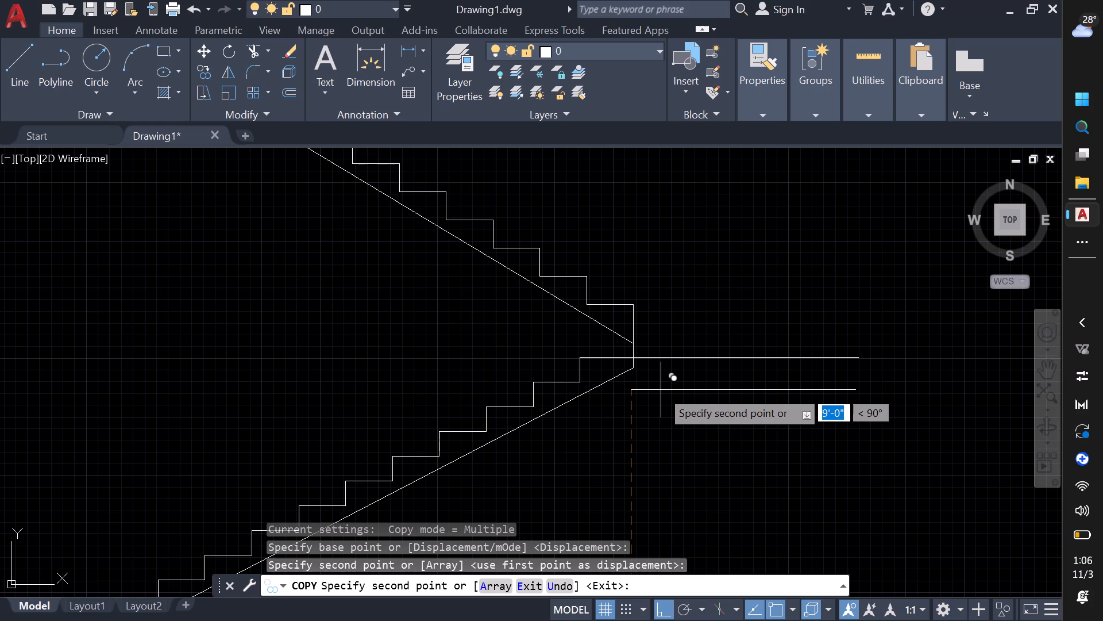
pyautogui.press('Escape')
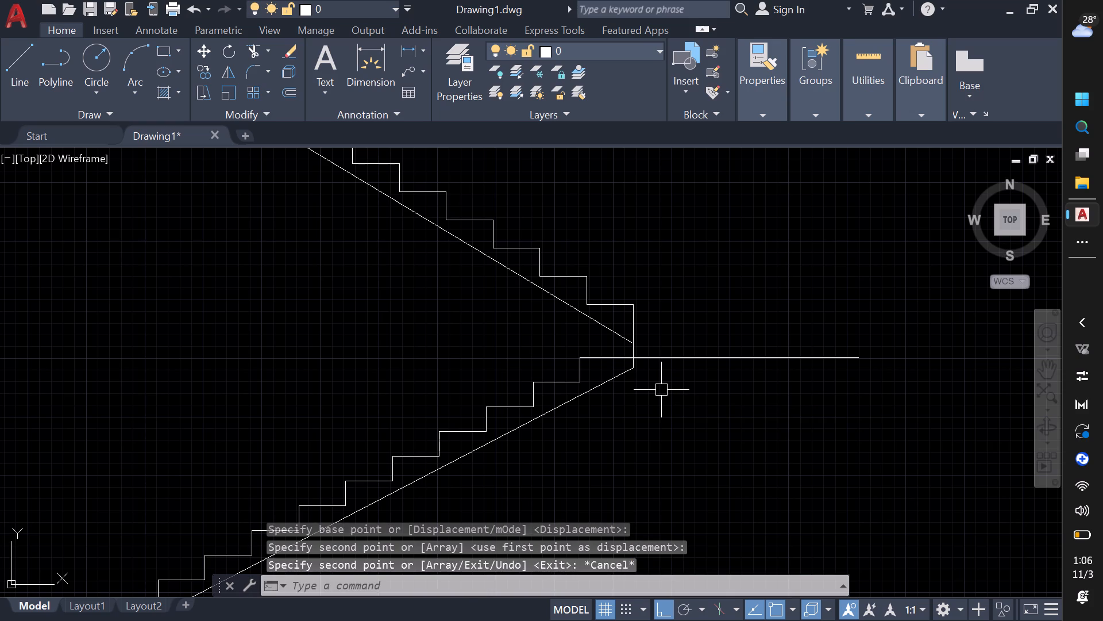
pyautogui.scroll(-2, 662, 390)
pyautogui.moveTo(631, 434); pyautogui.dragTo(606, 327, button='middle')
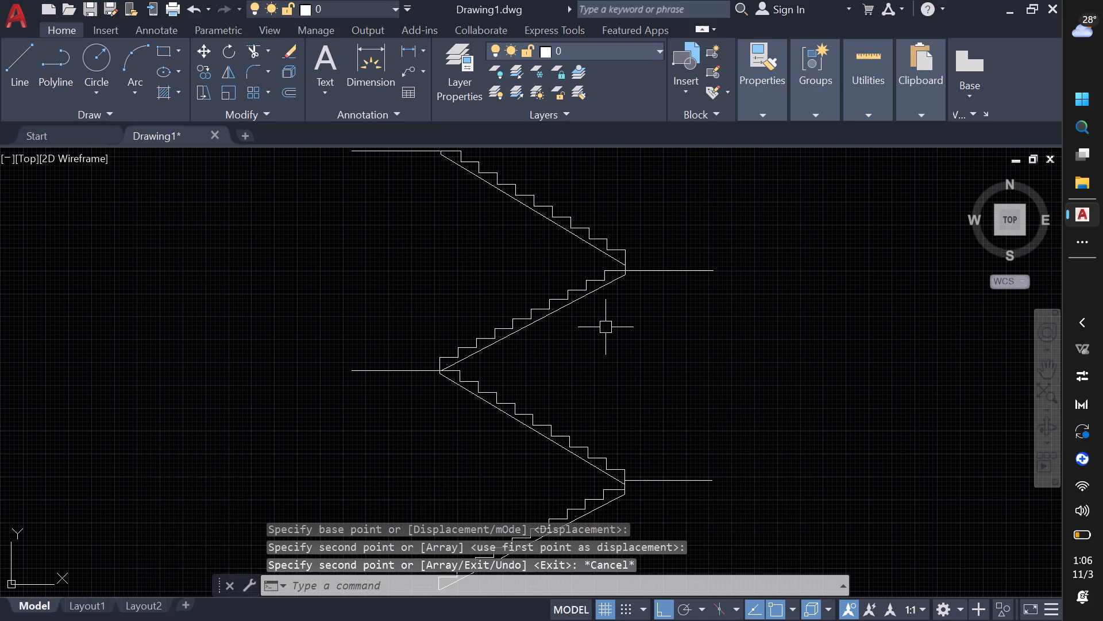
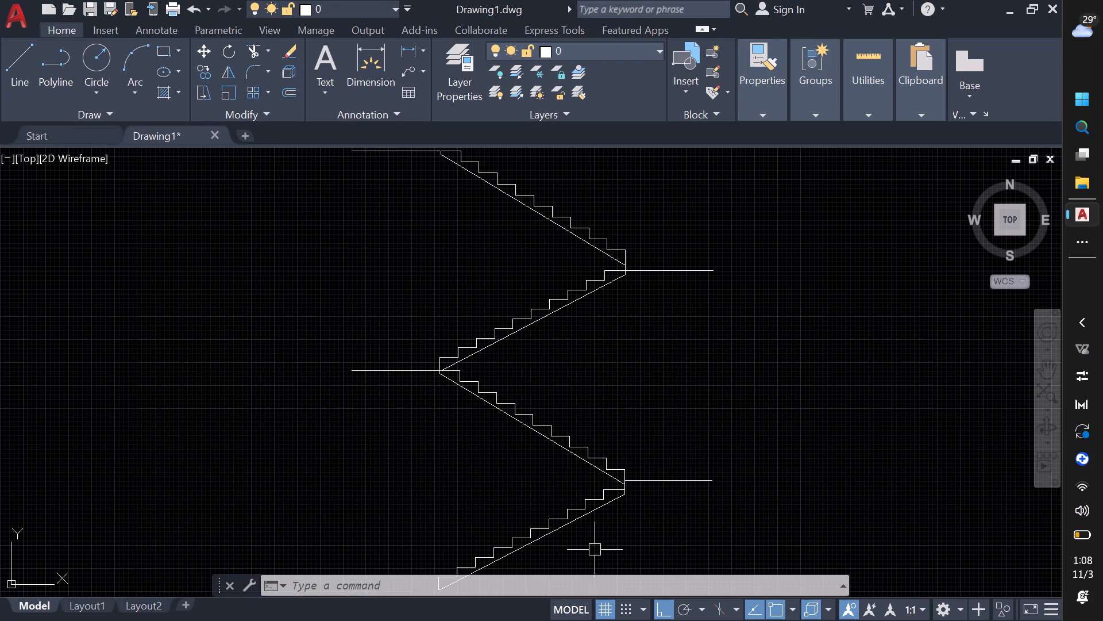
# Draw a line 20' up from the lower right landing's outer end, continuing left about 16'-5" to align with the left landings' outer ends.
pyautogui.scroll(-1, 601, 384)
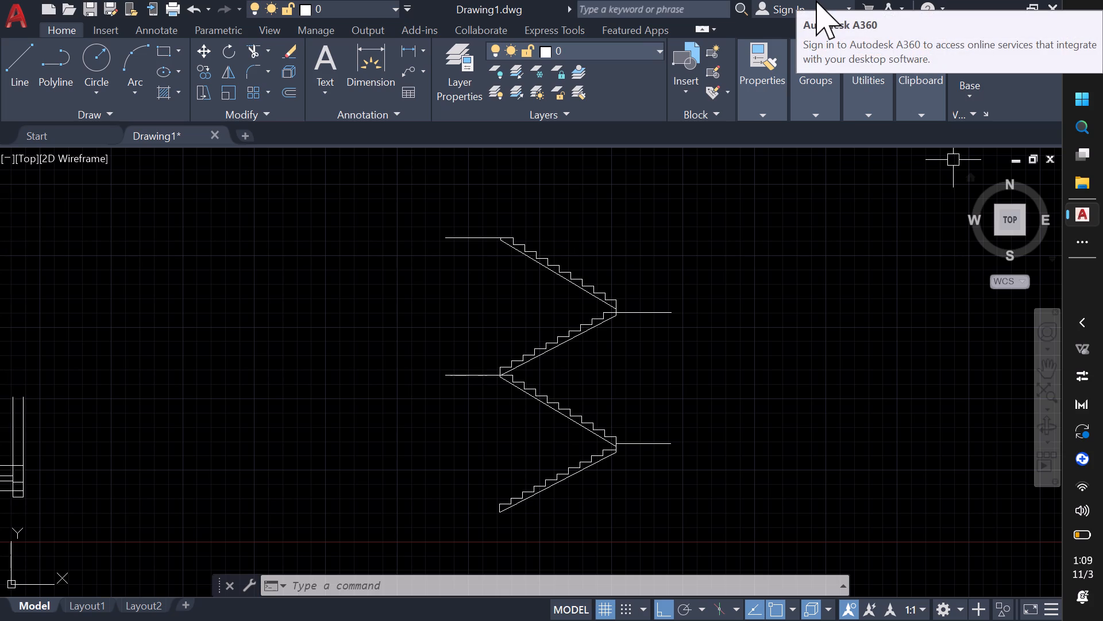
pyautogui.write('l')
pyautogui.press('space')
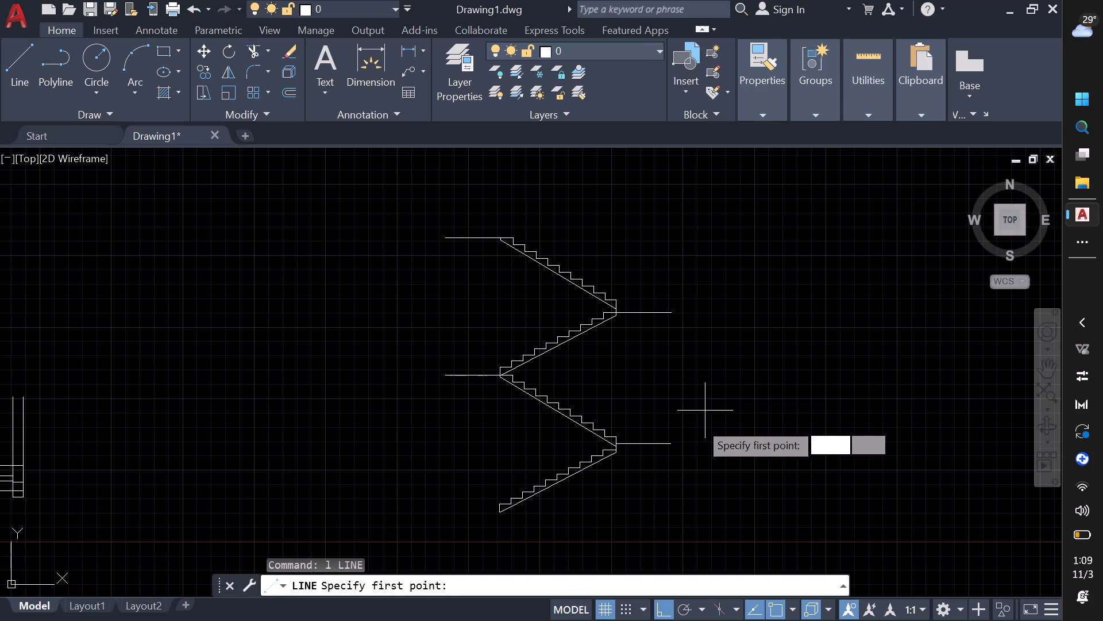
pyautogui.click(675, 446)
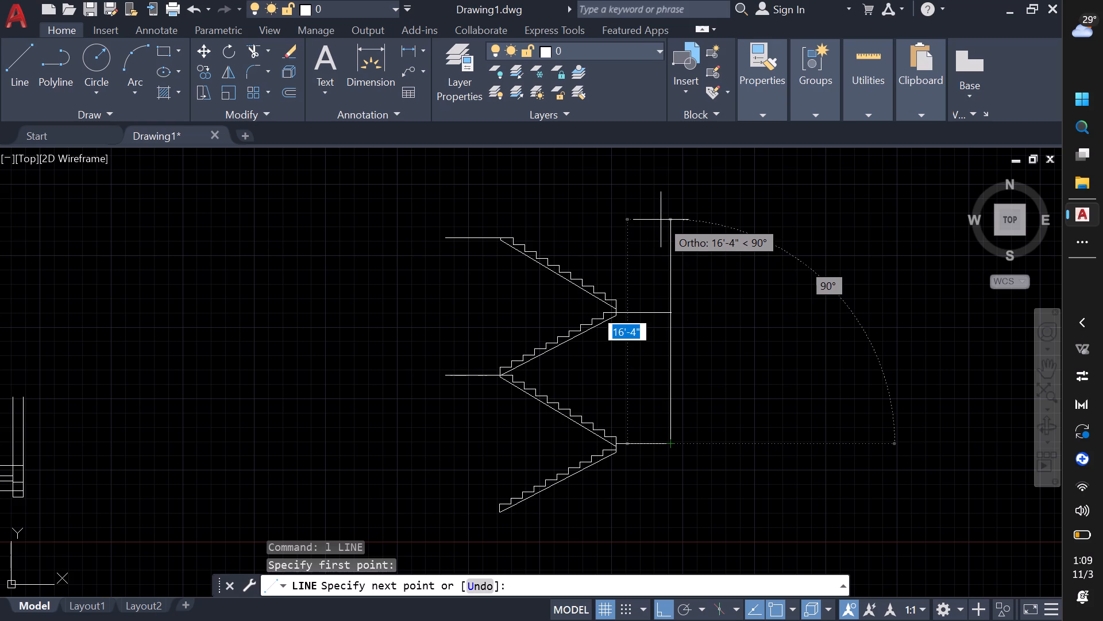
pyautogui.write("20'")
pyautogui.press('Return')
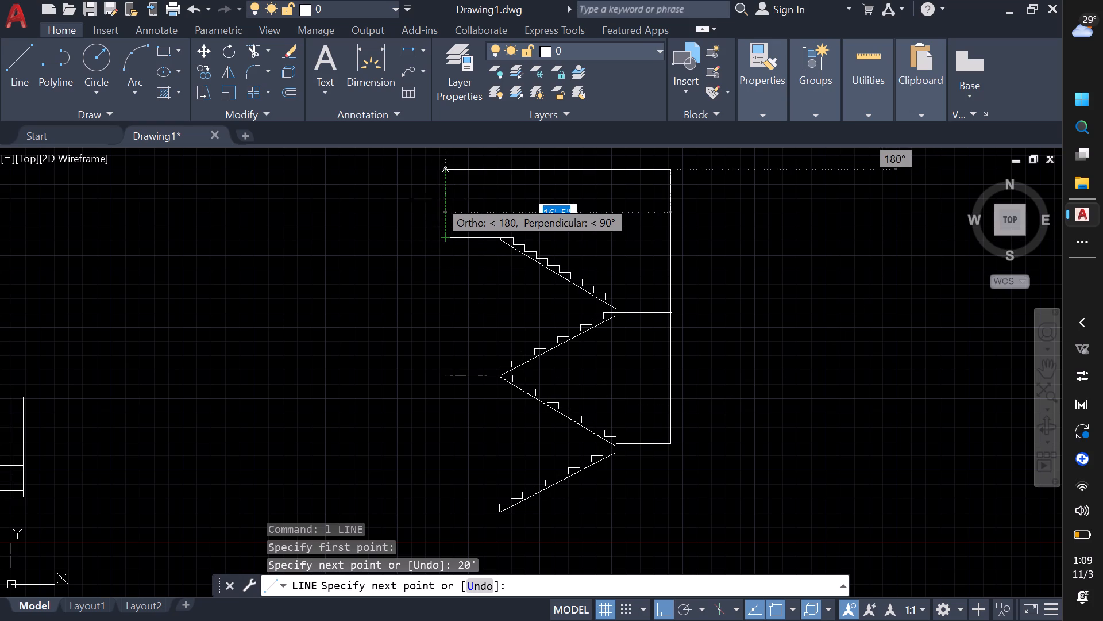
pyautogui.click(442, 209)
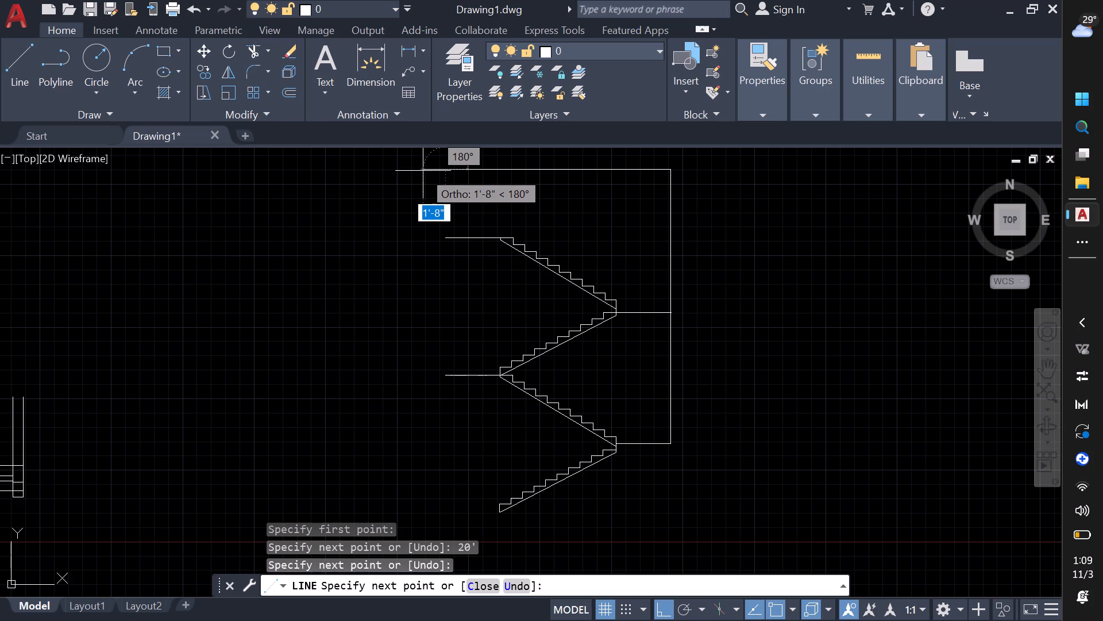
pyautogui.press('Escape')
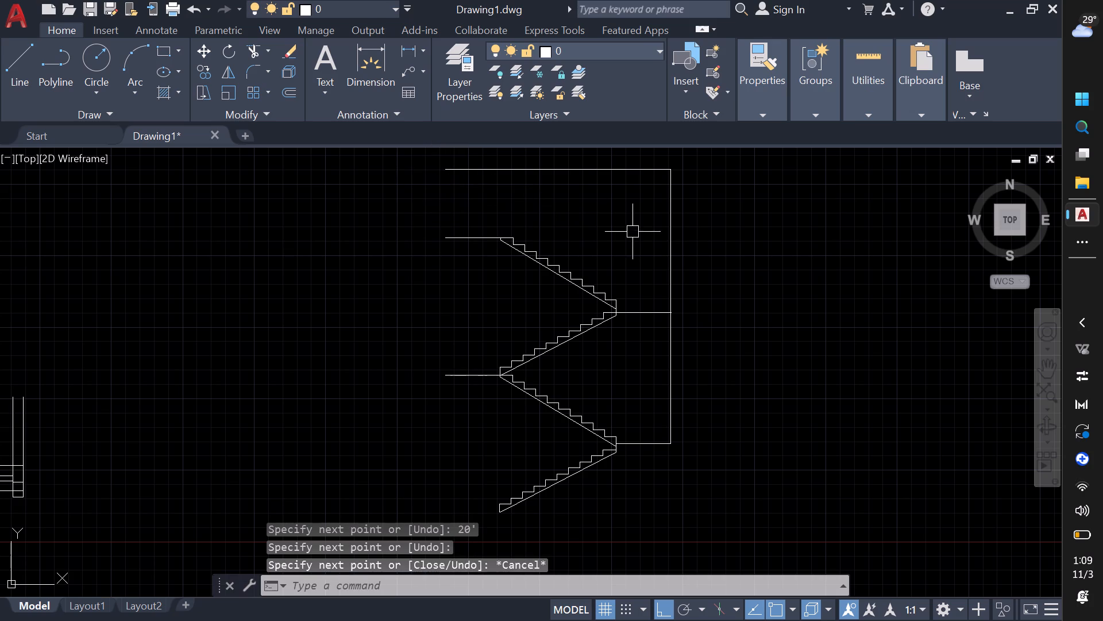
# Offset the 20' vertical wall line 9" inward toward the stairs.
pyautogui.press('o')
pyautogui.press('space')
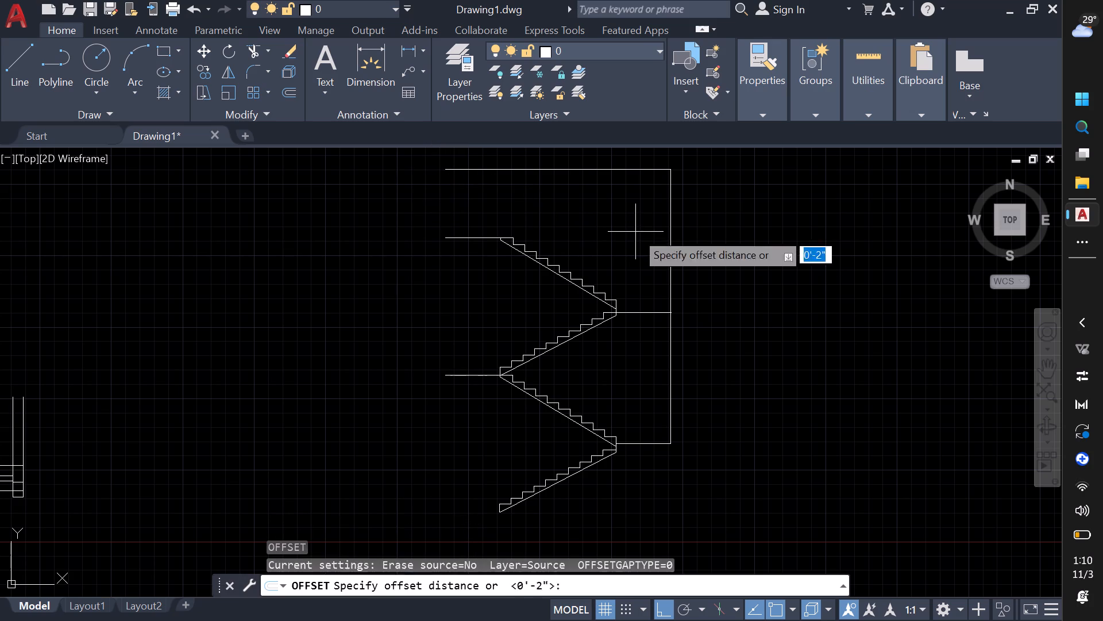
pyautogui.press('space')
pyautogui.click(670, 281)
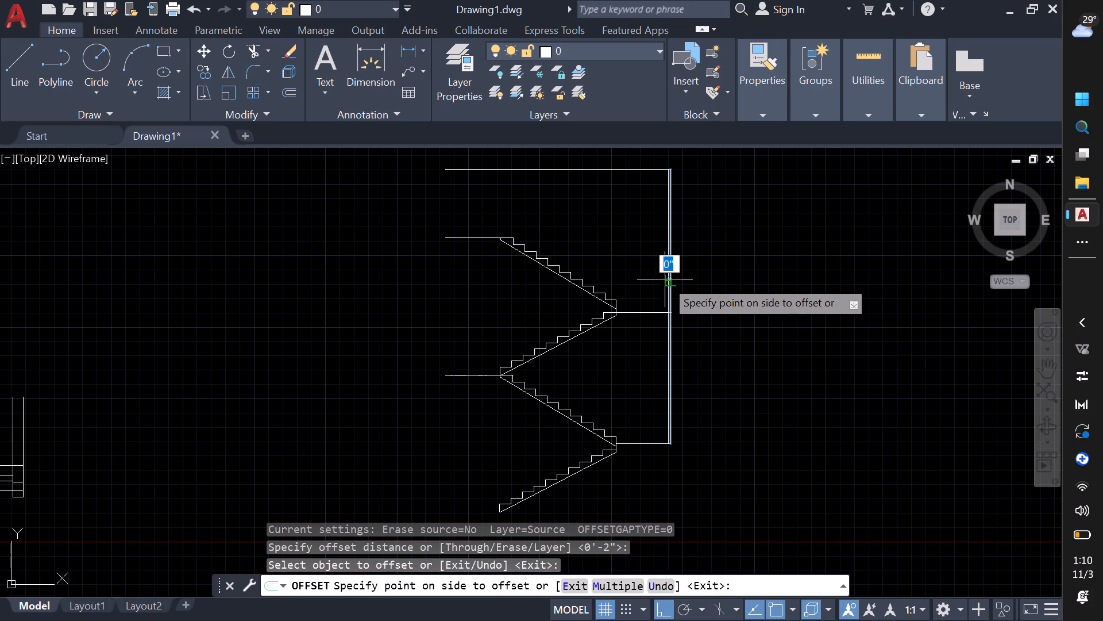
pyautogui.write('9"')
pyautogui.press('Return')
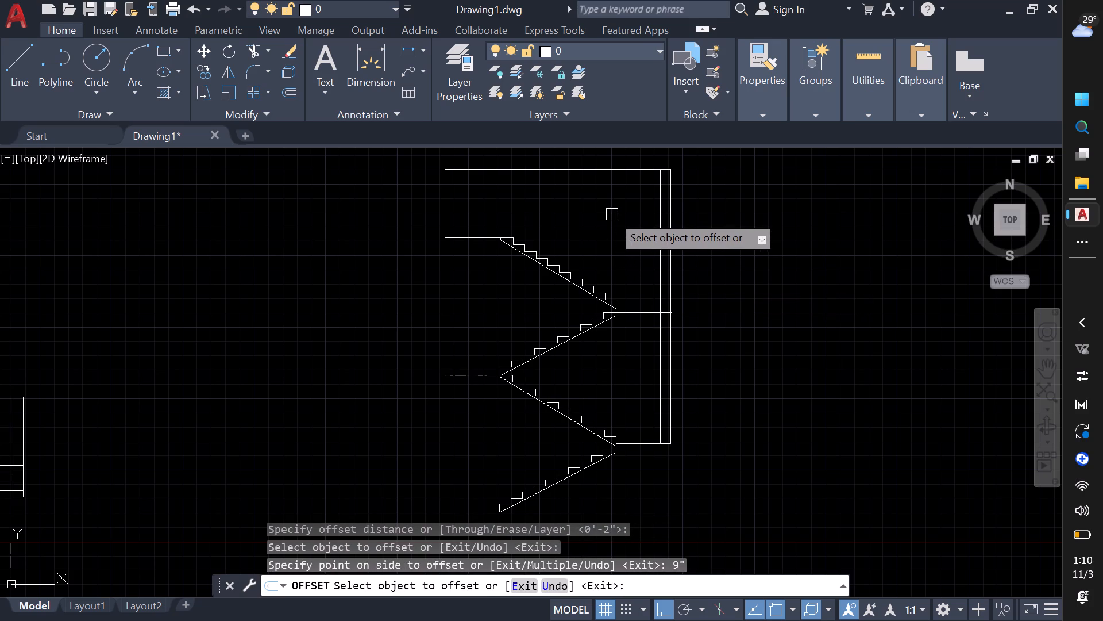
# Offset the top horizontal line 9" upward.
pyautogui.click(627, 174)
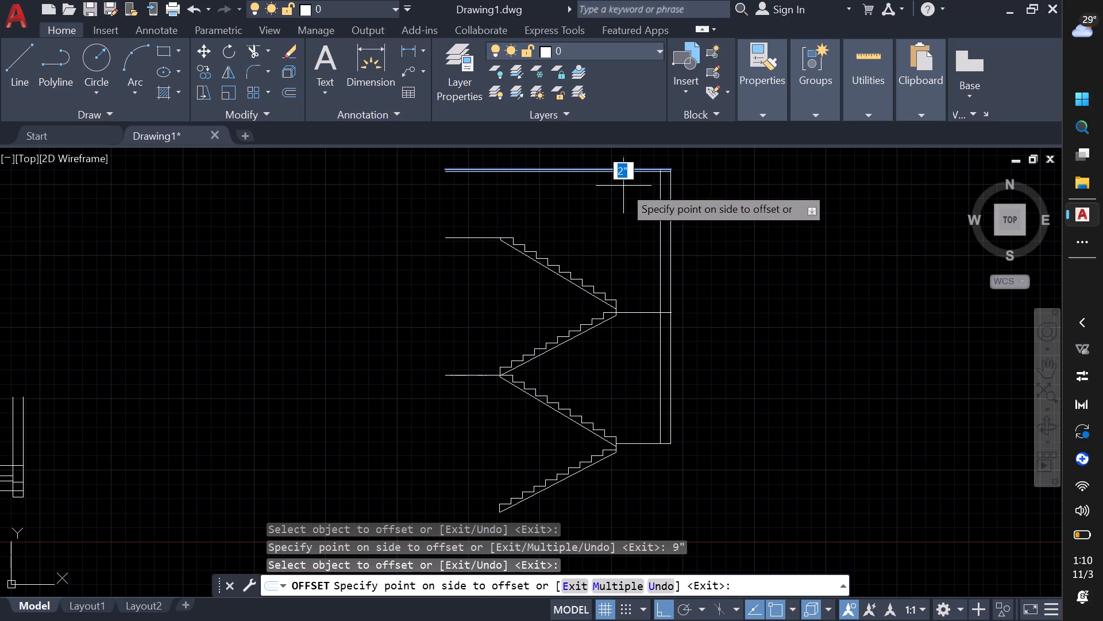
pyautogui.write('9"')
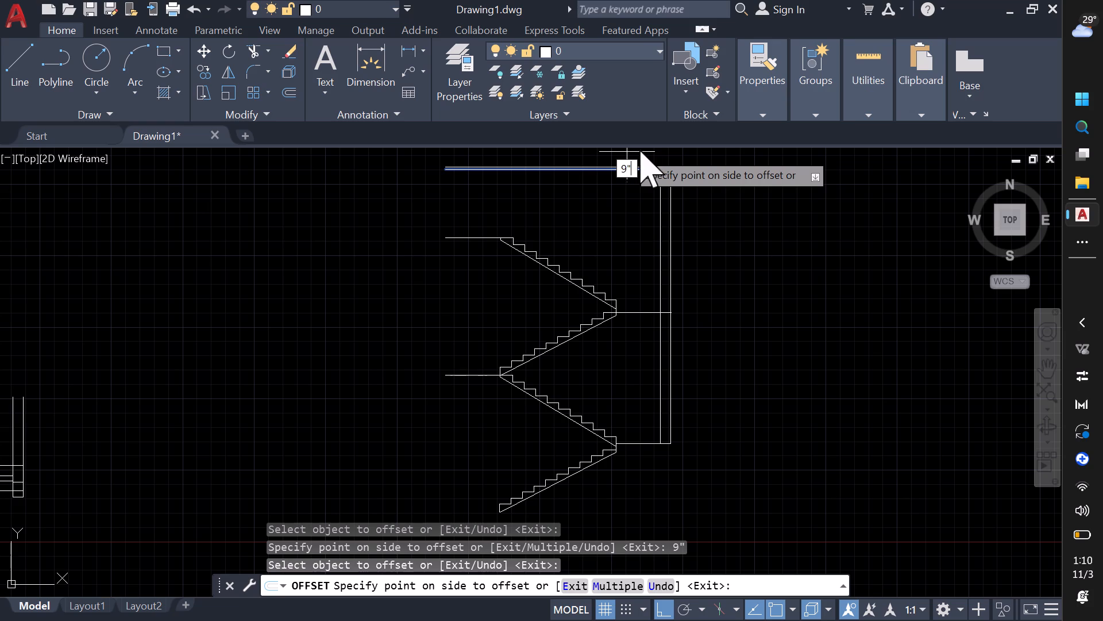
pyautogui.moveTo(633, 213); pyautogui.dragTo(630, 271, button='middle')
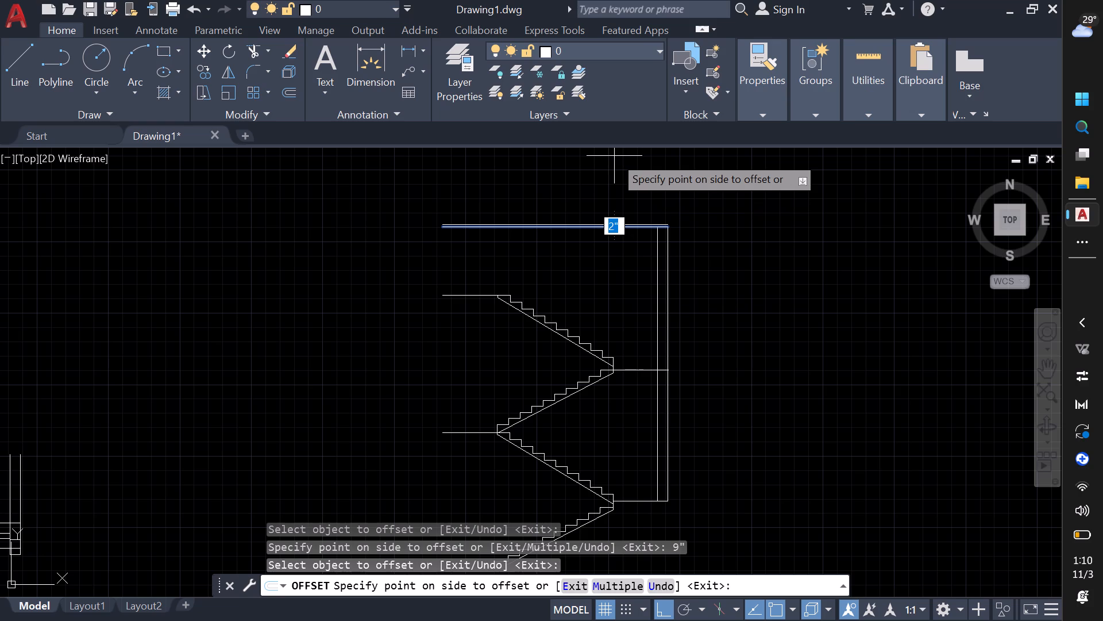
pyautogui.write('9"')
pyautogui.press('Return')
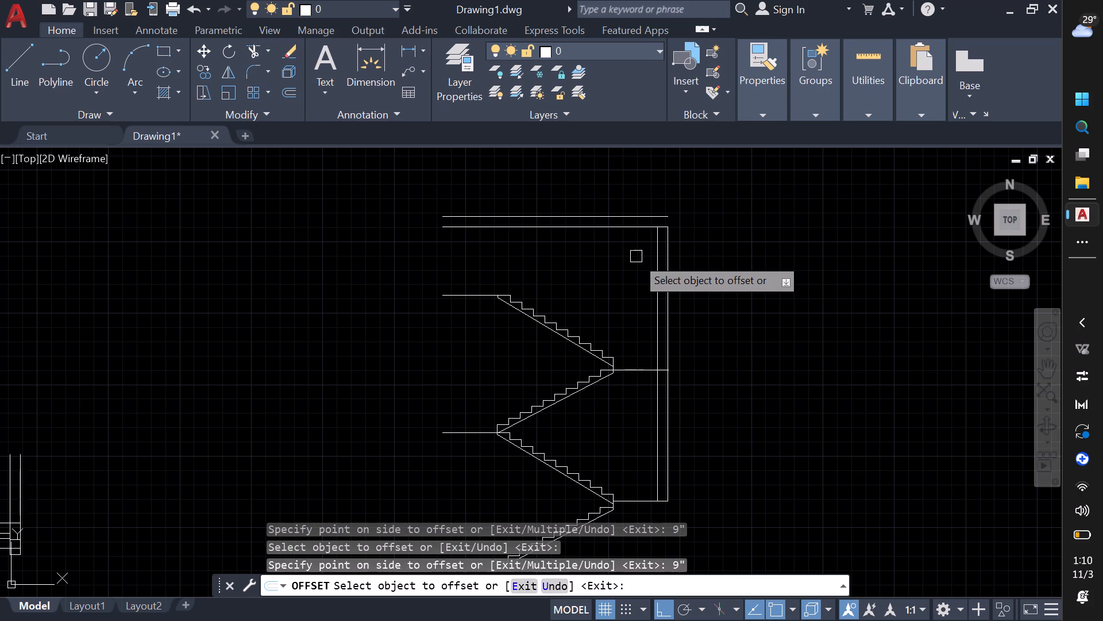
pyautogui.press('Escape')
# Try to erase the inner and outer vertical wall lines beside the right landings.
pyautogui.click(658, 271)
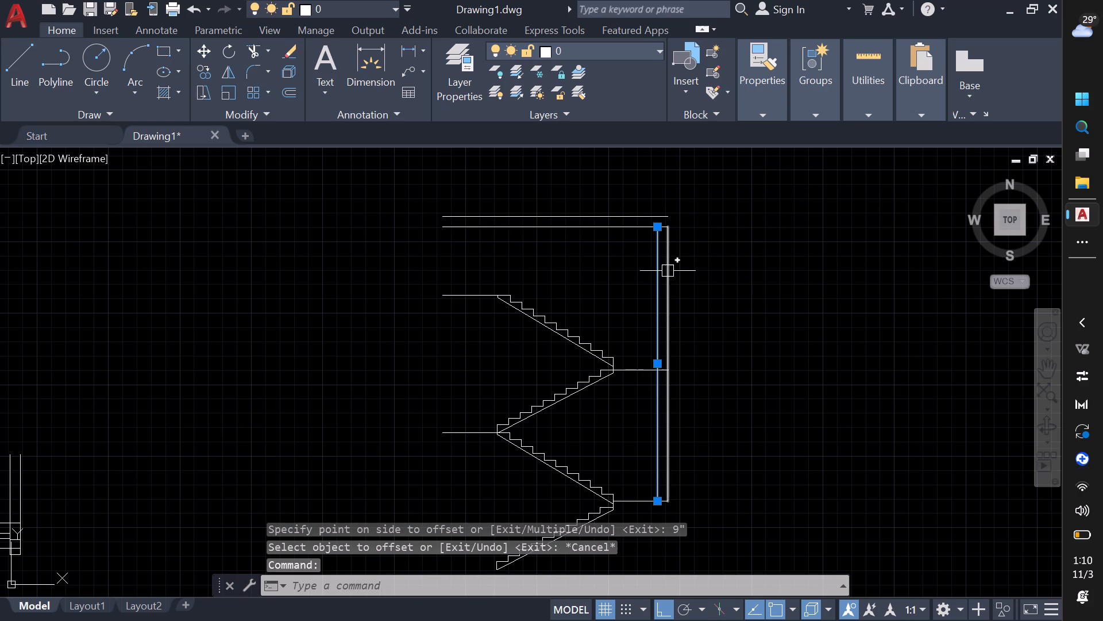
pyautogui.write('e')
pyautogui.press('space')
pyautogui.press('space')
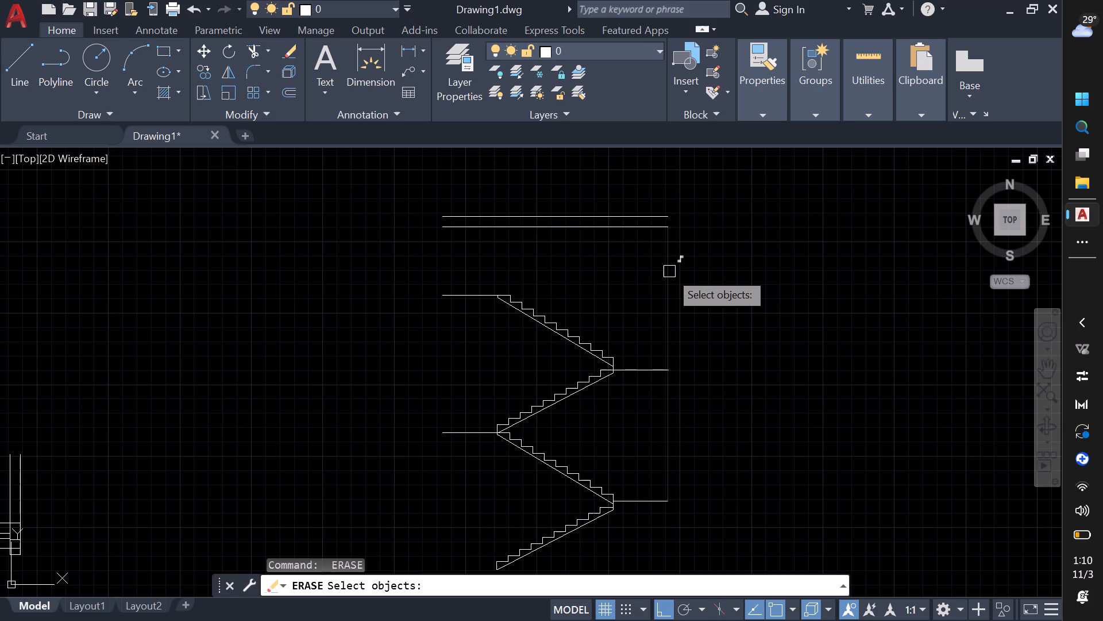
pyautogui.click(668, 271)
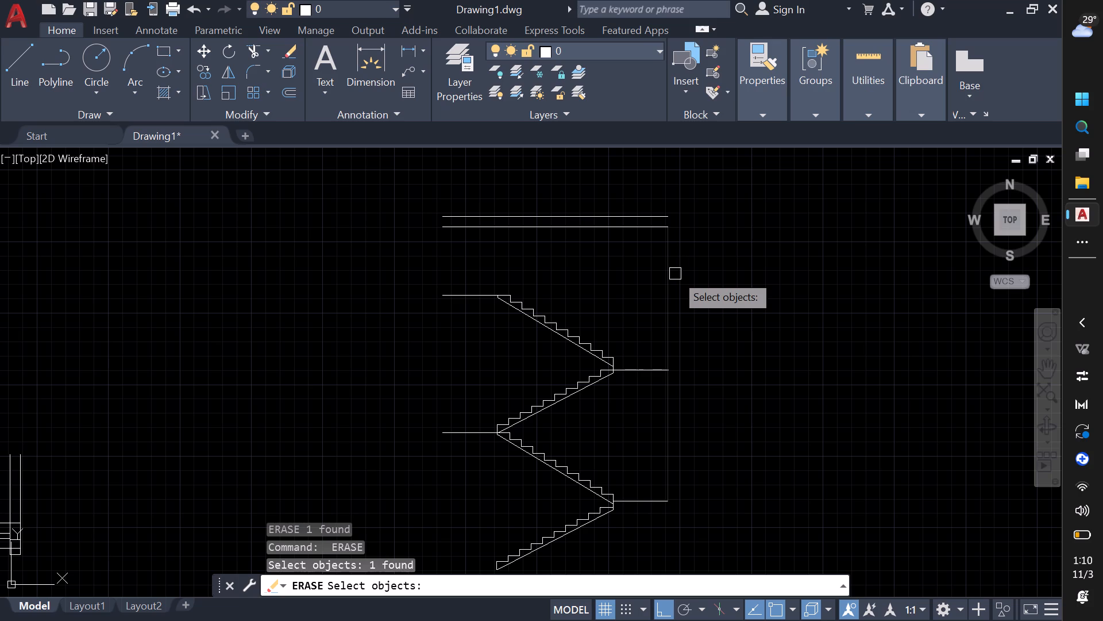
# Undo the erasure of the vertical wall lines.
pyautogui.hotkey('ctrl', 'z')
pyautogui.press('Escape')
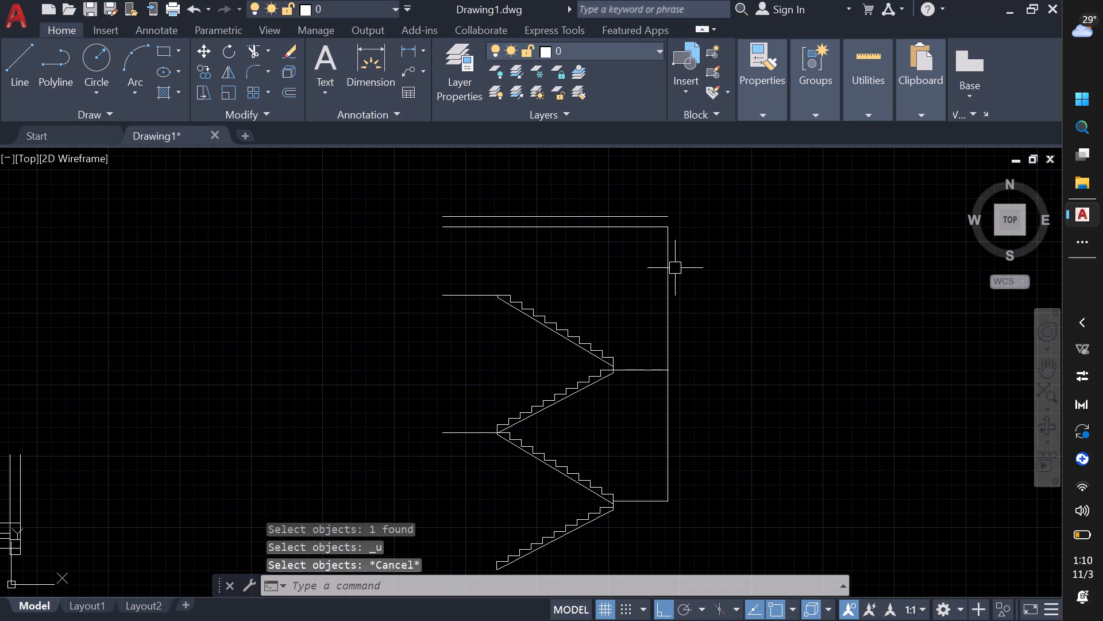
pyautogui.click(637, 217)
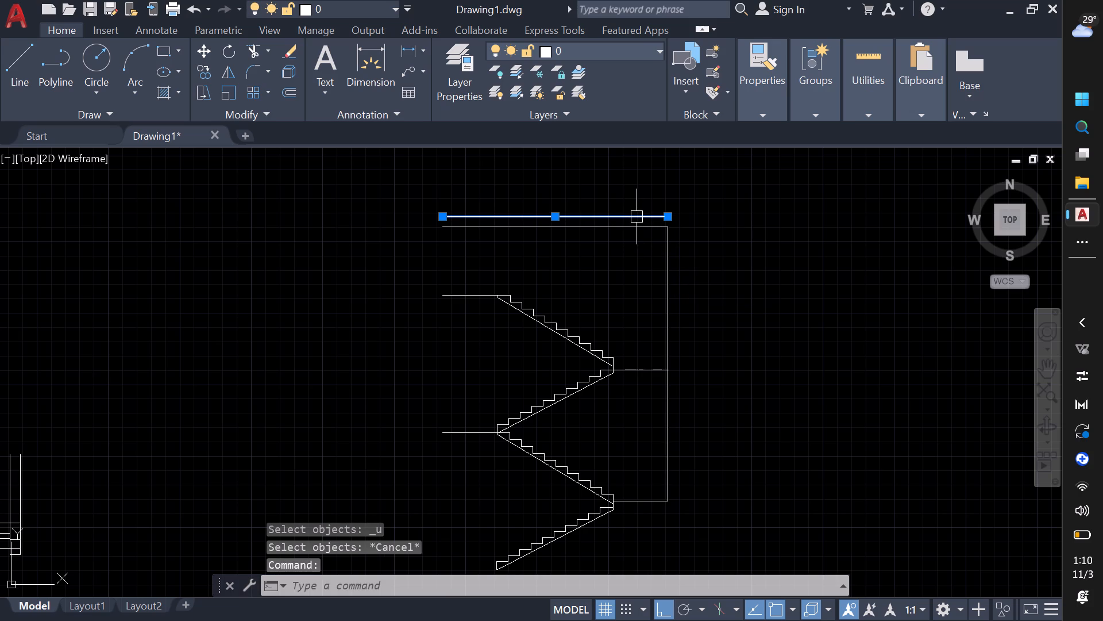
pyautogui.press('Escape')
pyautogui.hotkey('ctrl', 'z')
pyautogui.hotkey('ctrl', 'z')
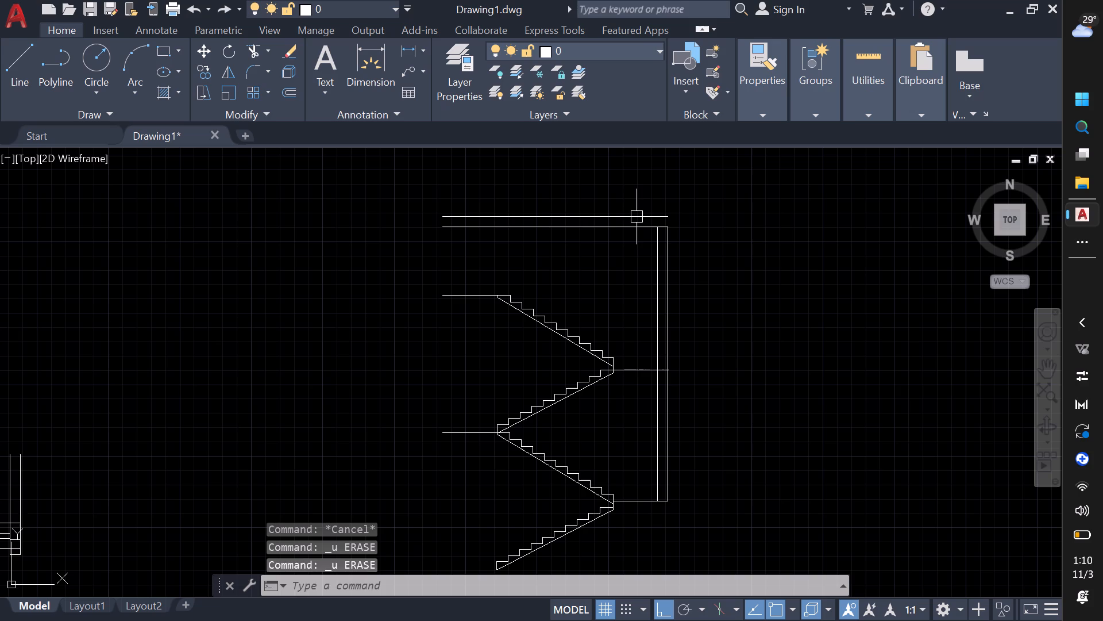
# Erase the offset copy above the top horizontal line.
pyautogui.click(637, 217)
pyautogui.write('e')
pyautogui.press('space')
# Offset the top horizontal line 9" downward, toward the stairs.
pyautogui.press('o')
pyautogui.press('space')
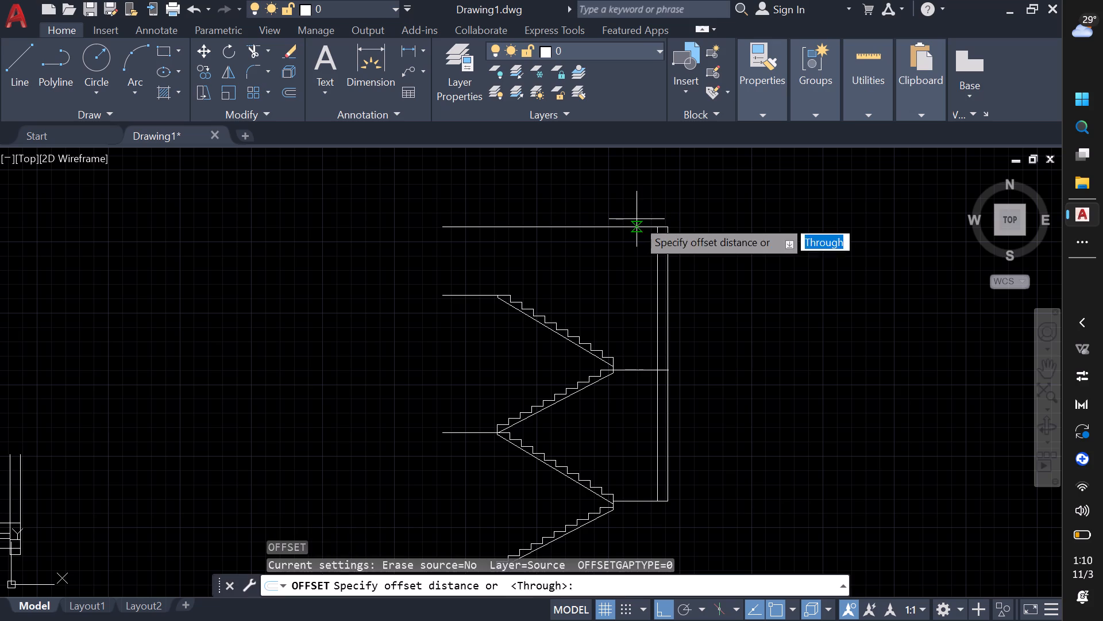
pyautogui.press('space')
pyautogui.click(633, 228)
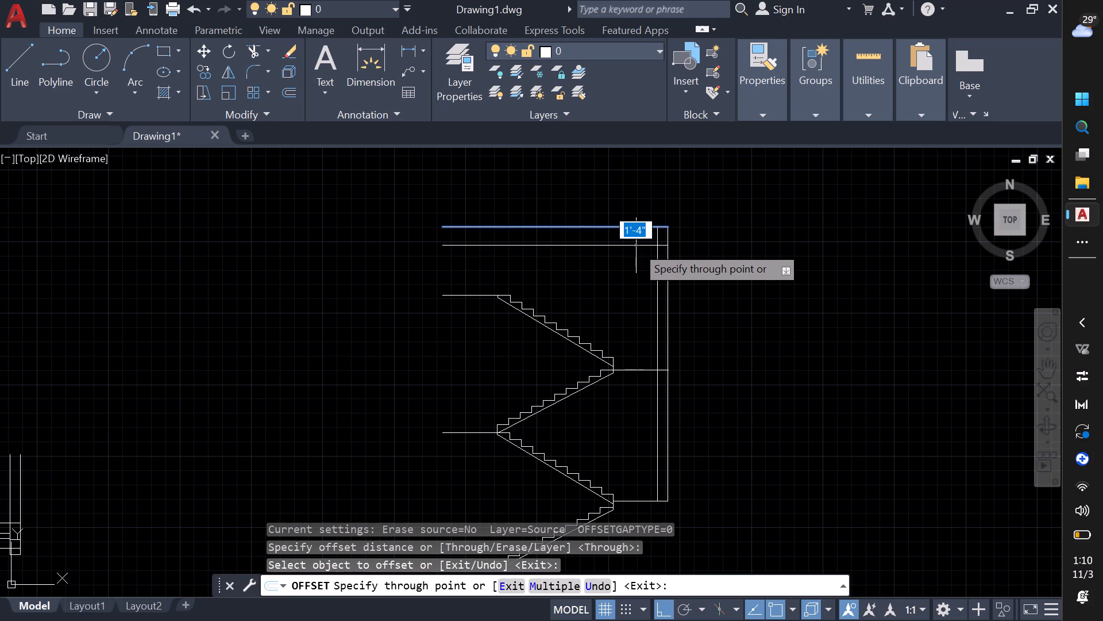
pyautogui.write('9"')
pyautogui.hotkey('shift', 'Return')
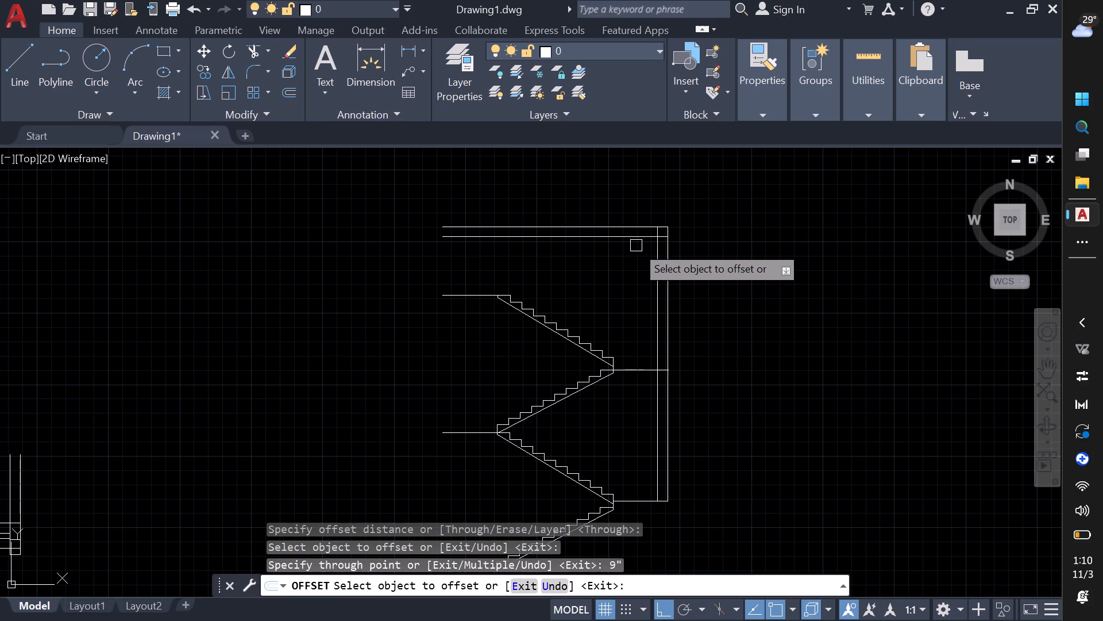
pyautogui.press('Escape')
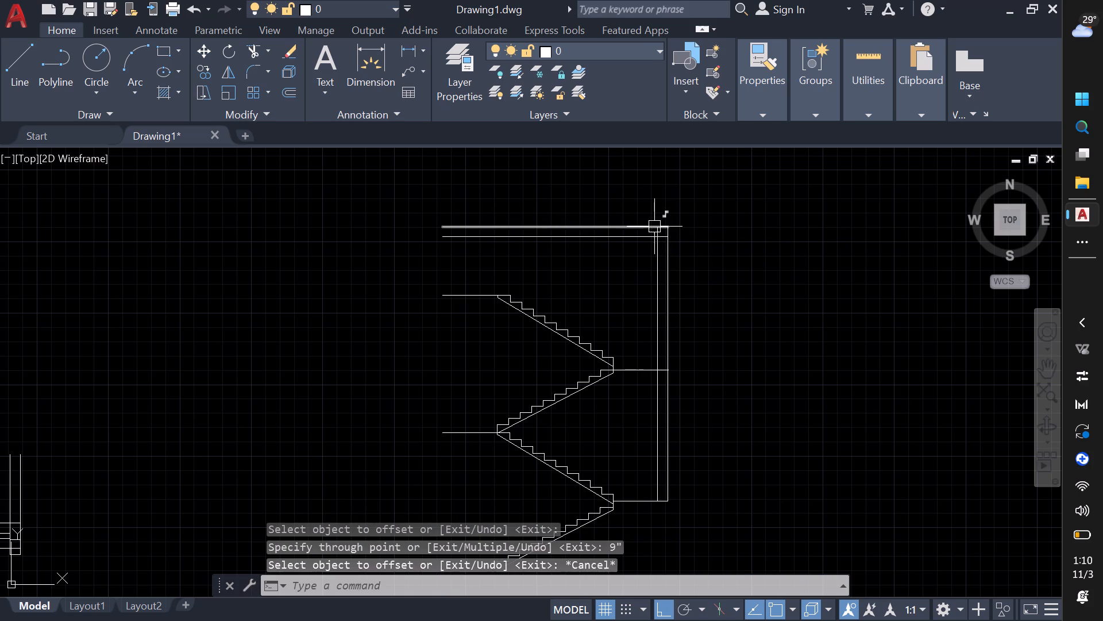
# Trim the overhanging ends of the inner roof and wall lines where they cross at the upper right corner.
pyautogui.scroll(1, 655, 235)
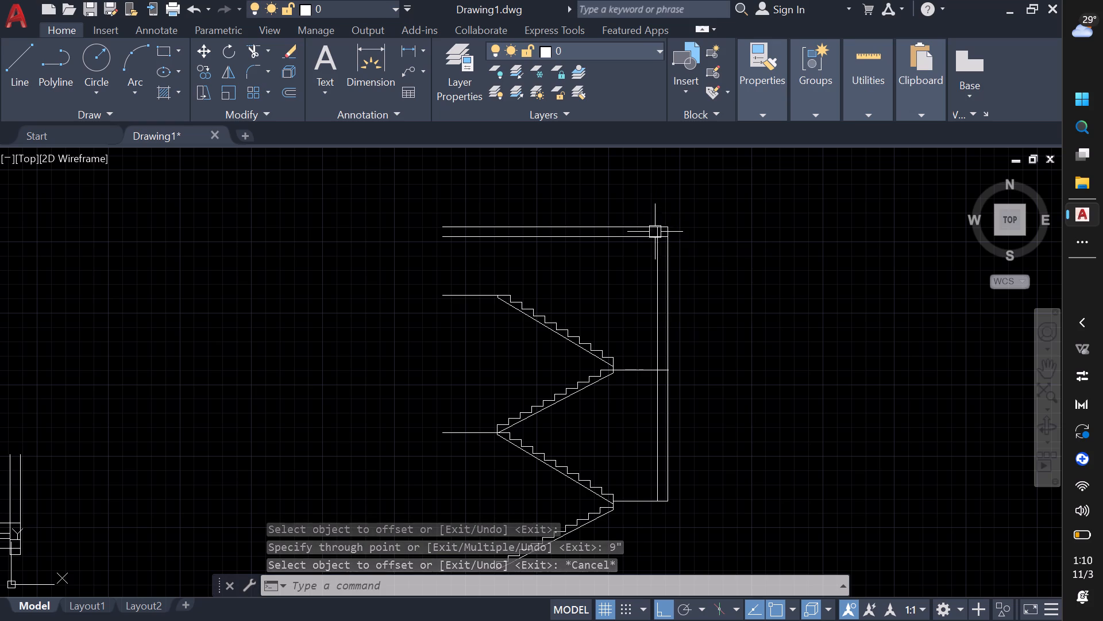
pyautogui.scroll(3, 655, 234)
pyautogui.press('t')
pyautogui.press('r')
pyautogui.press('space')
pyautogui.moveTo(655, 205); pyautogui.dragTo(703, 275)
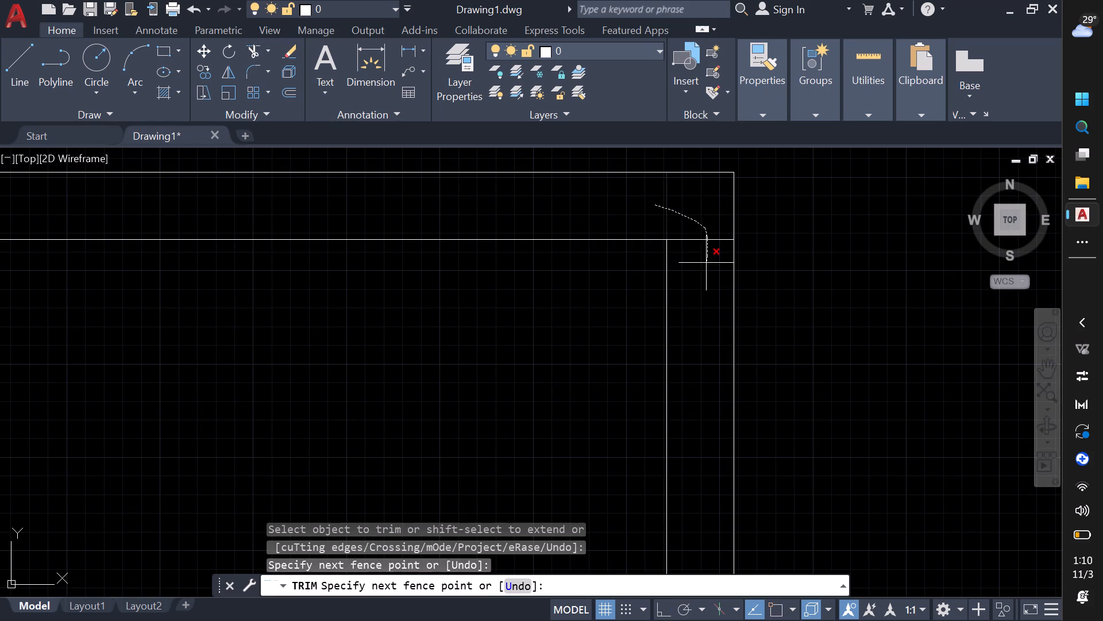
pyautogui.moveTo(703, 275); pyautogui.dragTo(701, 295)
# Draw a vertical wall line from the middle landing's free end down about 11'-6", continuing back up to the end of the roof's top line.
pyautogui.scroll(-4, 689, 292)
pyautogui.scroll(-3, 554, 343)
pyautogui.scroll(2, 553, 344)
pyautogui.moveTo(581, 326); pyautogui.dragTo(661, 282, button='middle')
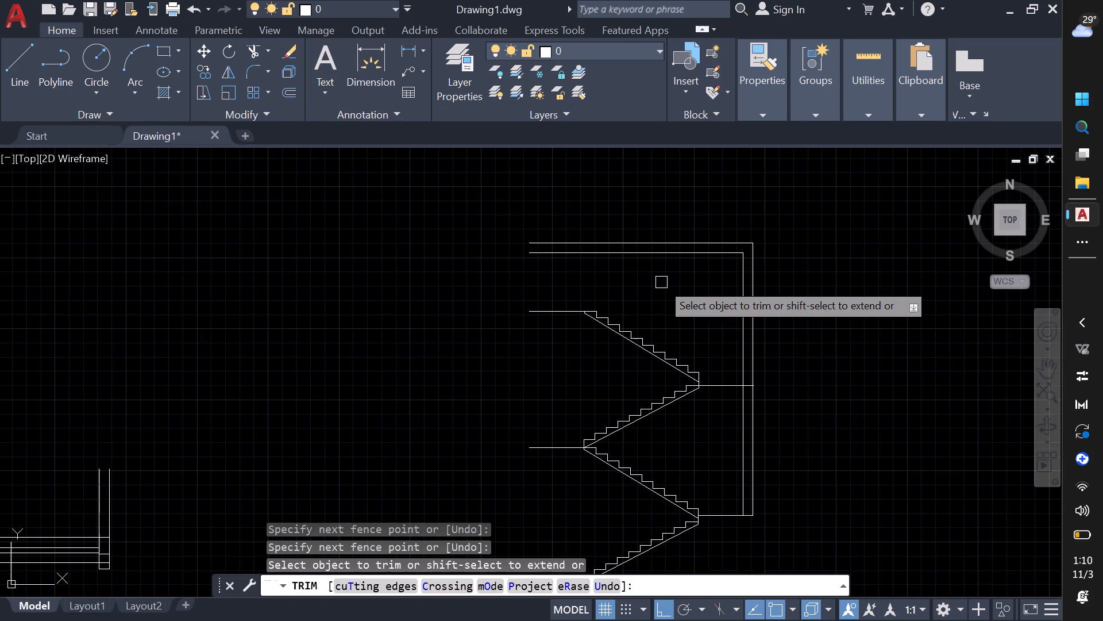
pyautogui.scroll(1, 641, 309)
pyautogui.moveTo(633, 313); pyautogui.dragTo(624, 260, button='middle')
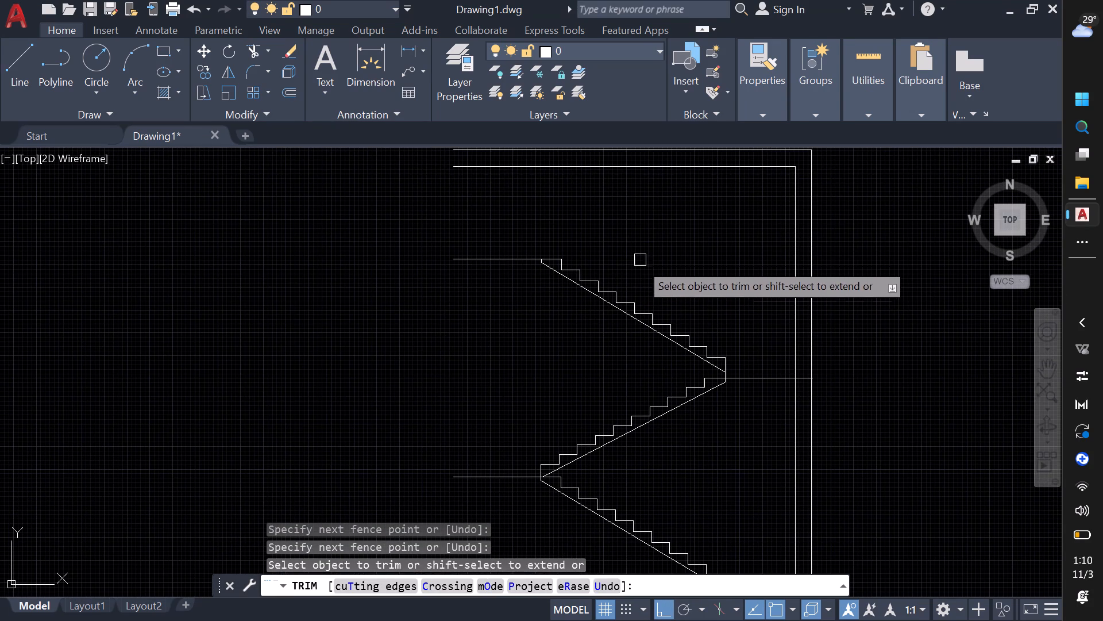
pyautogui.scroll(-1, 607, 260)
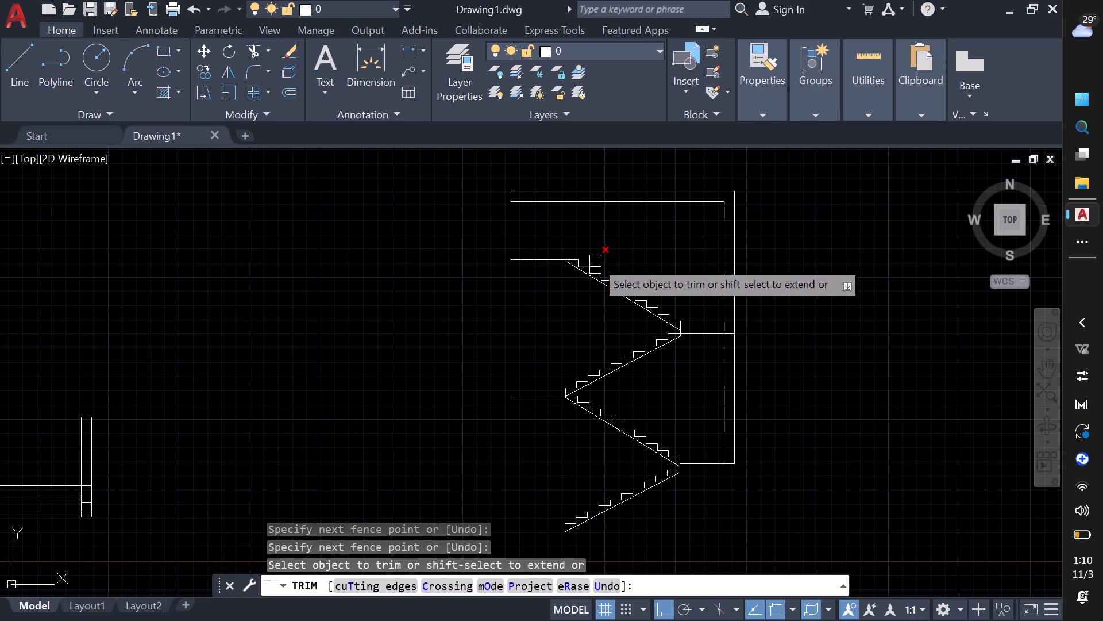
pyautogui.press('l')
pyautogui.press('space')
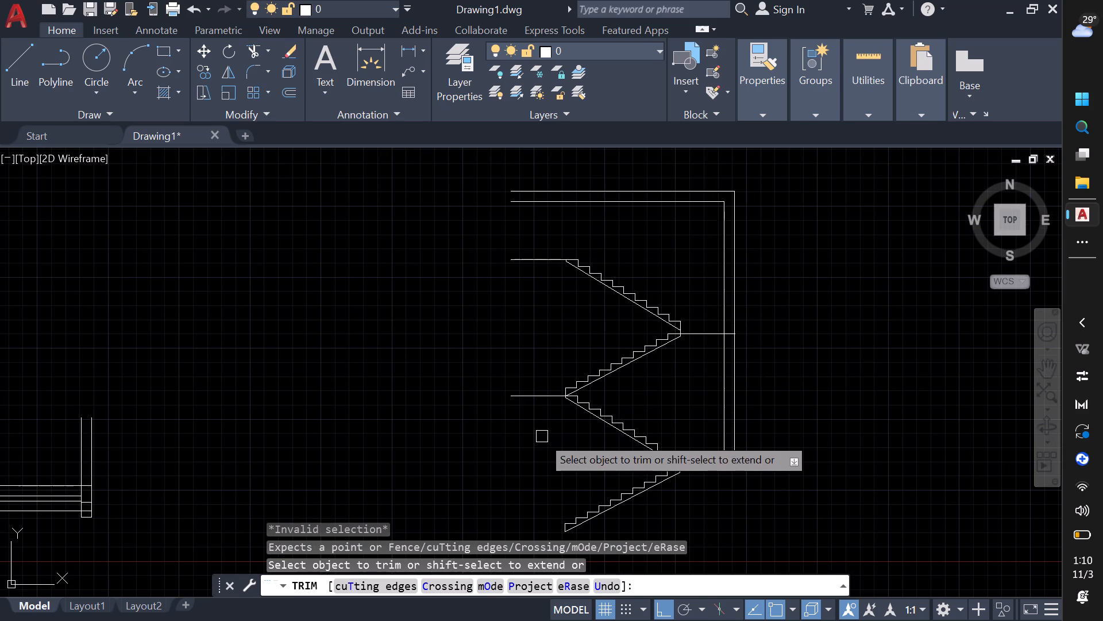
pyautogui.moveTo(533, 436); pyautogui.dragTo(531, 351, button='middle')
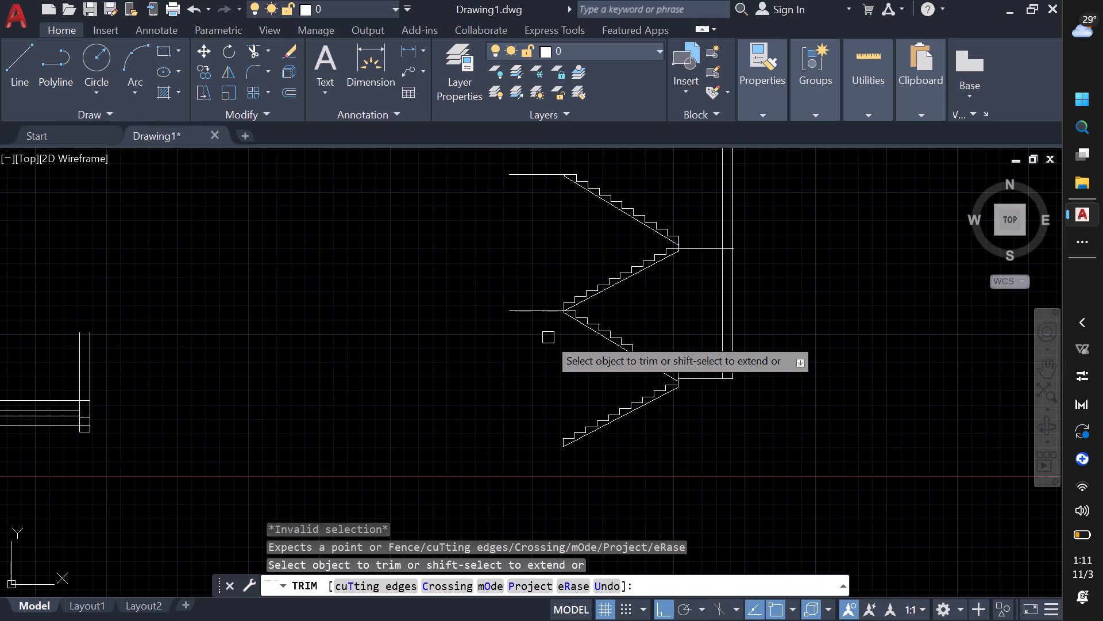
pyautogui.press('Escape')
pyautogui.write('l')
pyautogui.press('space')
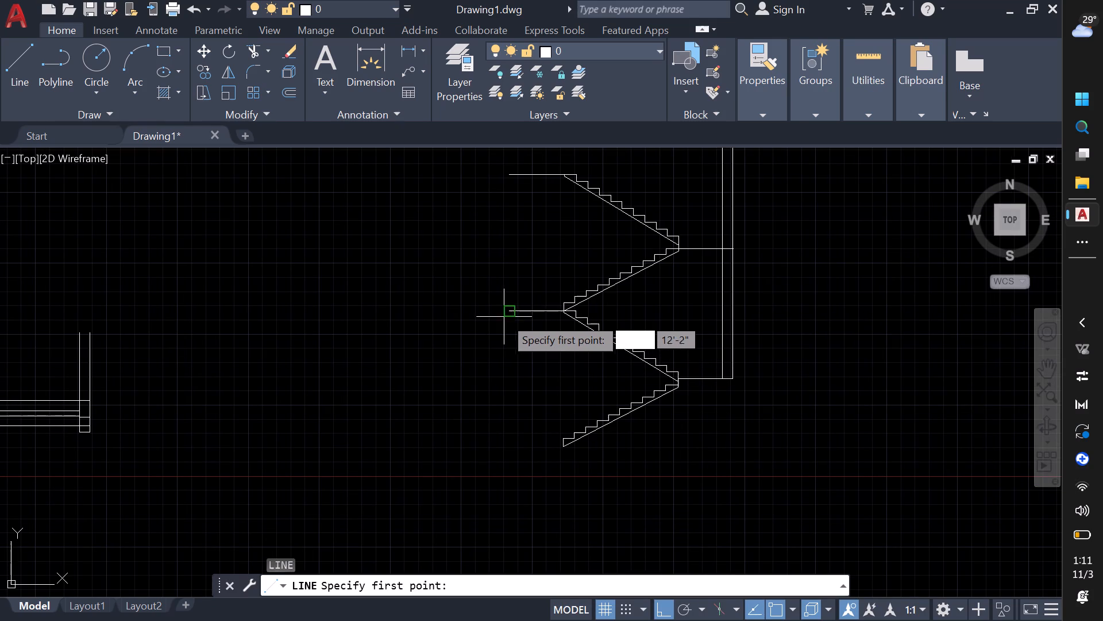
pyautogui.click(512, 314)
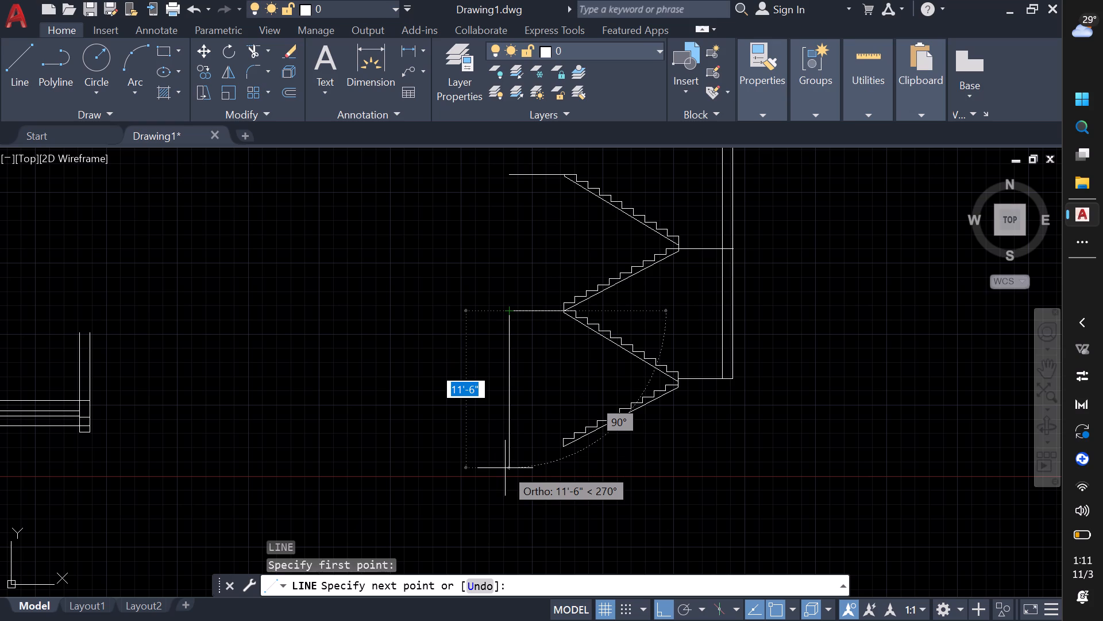
pyautogui.click(505, 468)
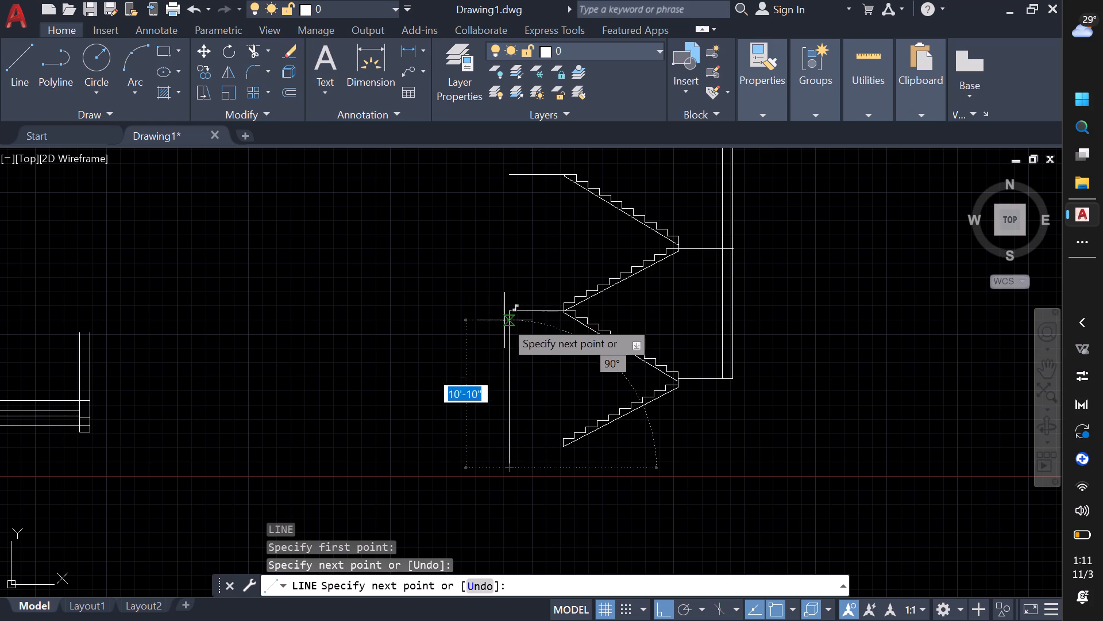
pyautogui.moveTo(510, 232); pyautogui.dragTo(503, 417, button='middle')
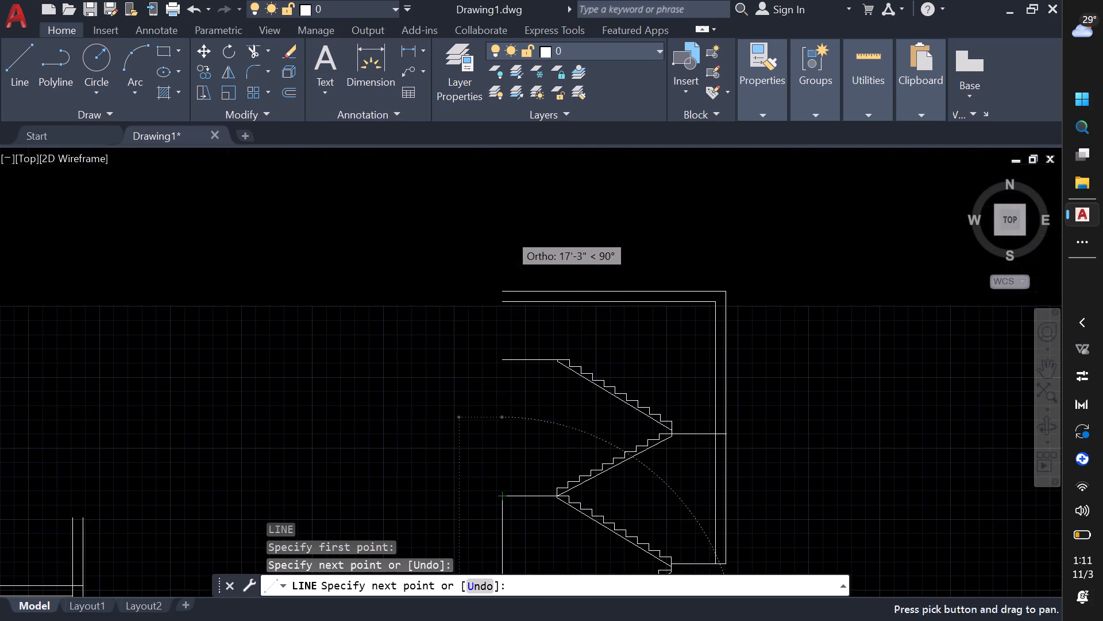
pyautogui.click(505, 288)
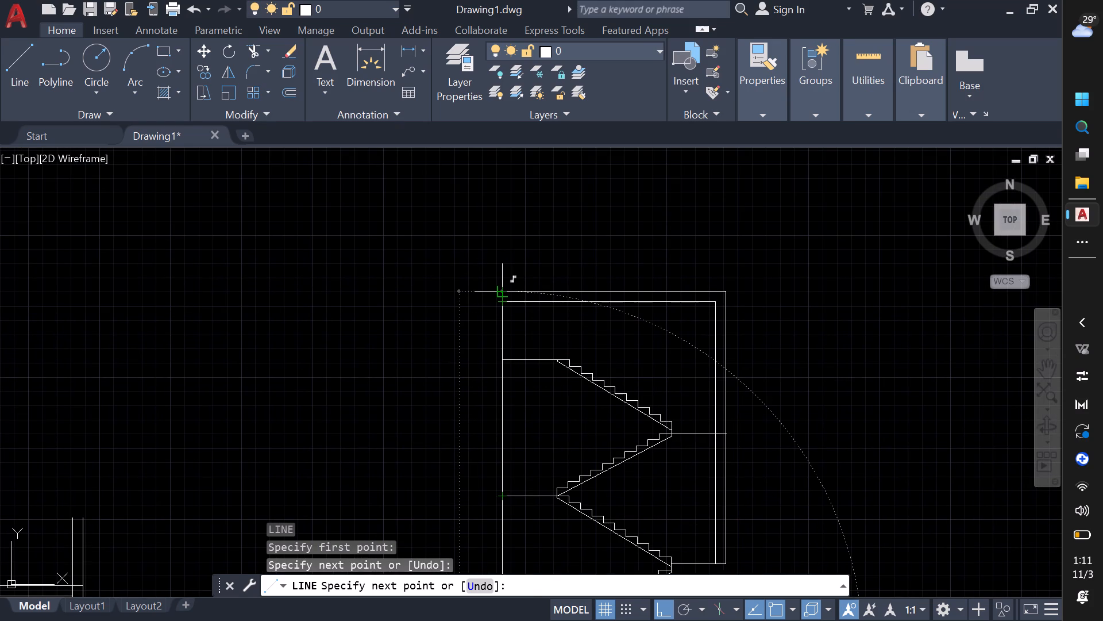
pyautogui.press('Escape')
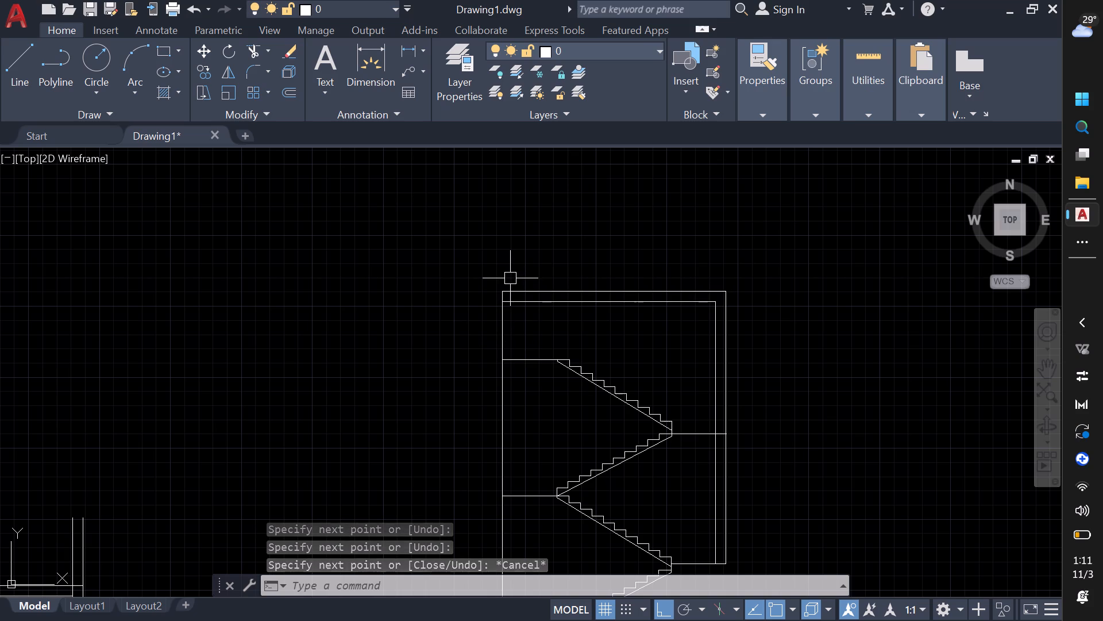
# Offset the new vertical wall line 9" outward, away from the stairs.
pyautogui.press('o')
pyautogui.press('space')
pyautogui.press('space')
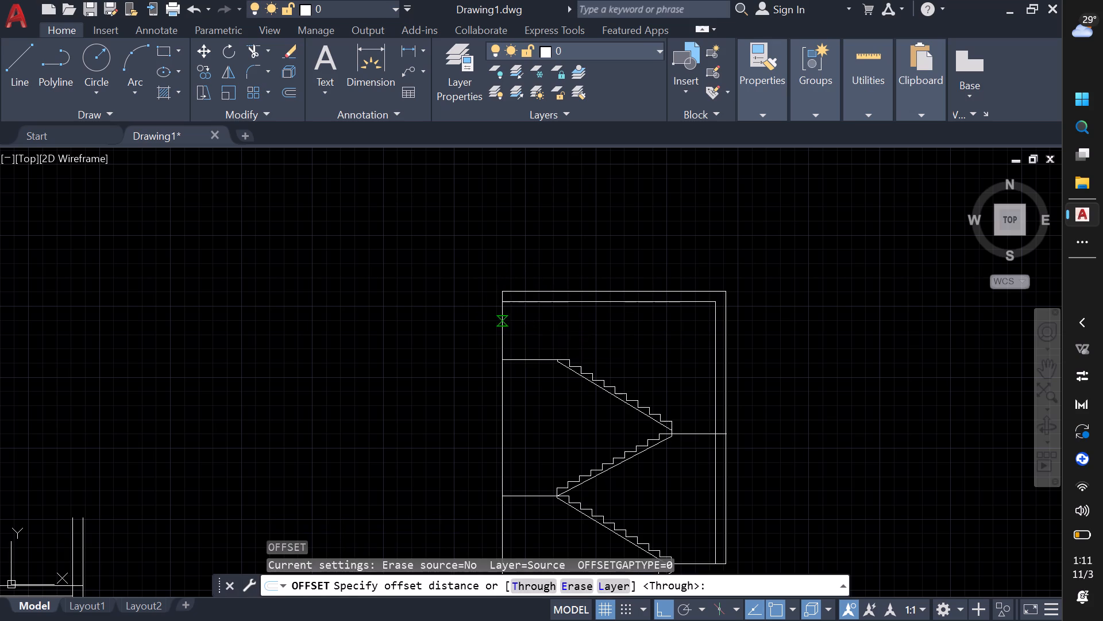
pyautogui.click(500, 321)
pyautogui.press('9')
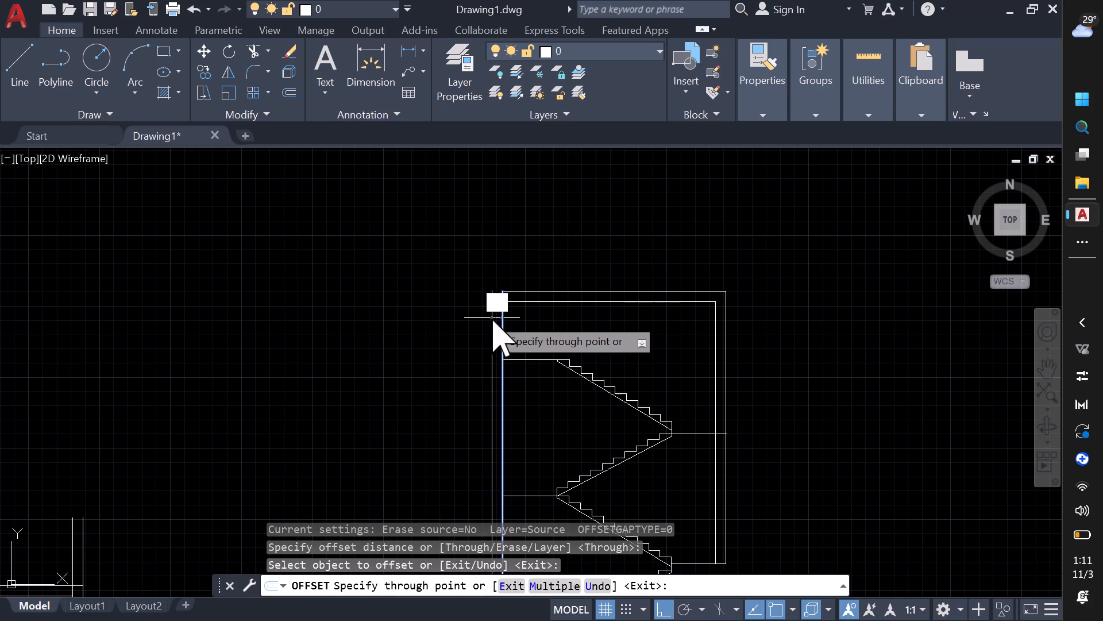
pyautogui.hotkey('shift', '"')
pyautogui.press('Return')
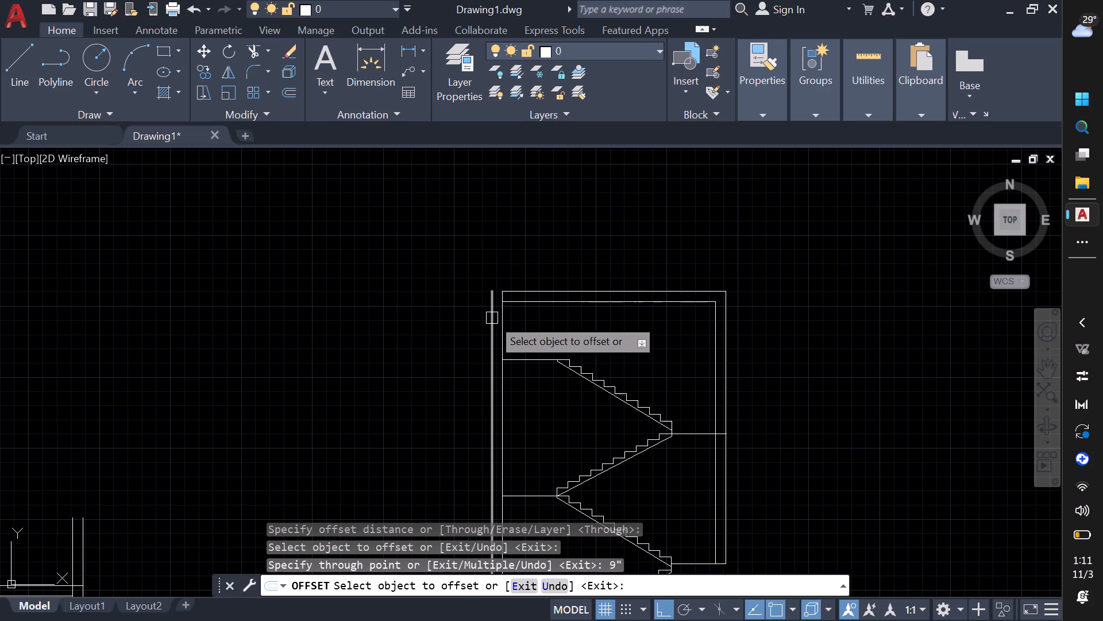
pyautogui.press('Escape')
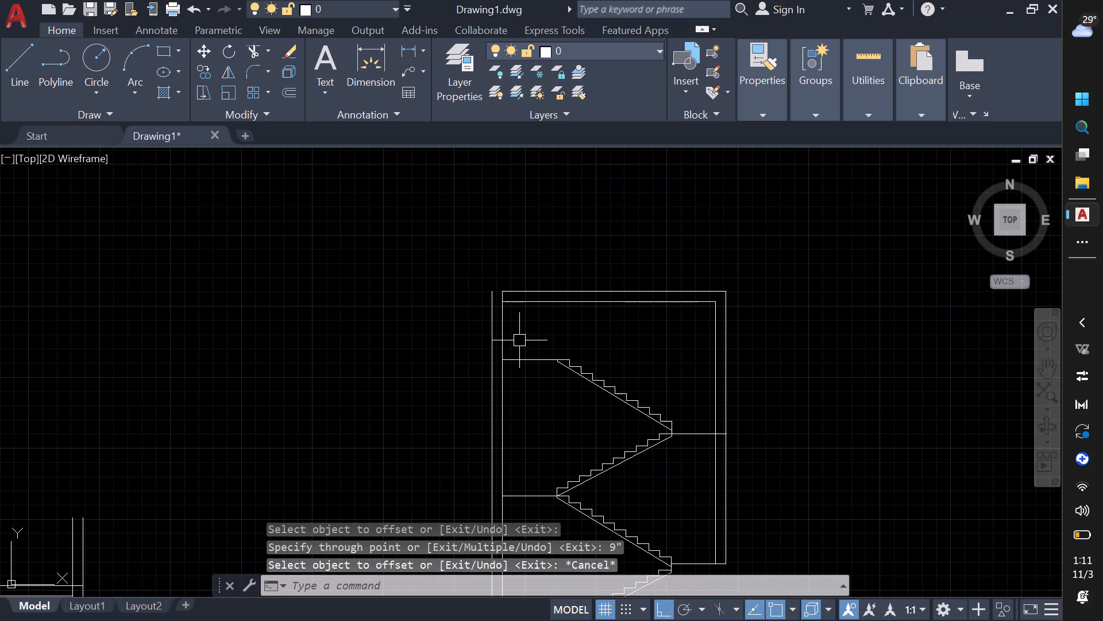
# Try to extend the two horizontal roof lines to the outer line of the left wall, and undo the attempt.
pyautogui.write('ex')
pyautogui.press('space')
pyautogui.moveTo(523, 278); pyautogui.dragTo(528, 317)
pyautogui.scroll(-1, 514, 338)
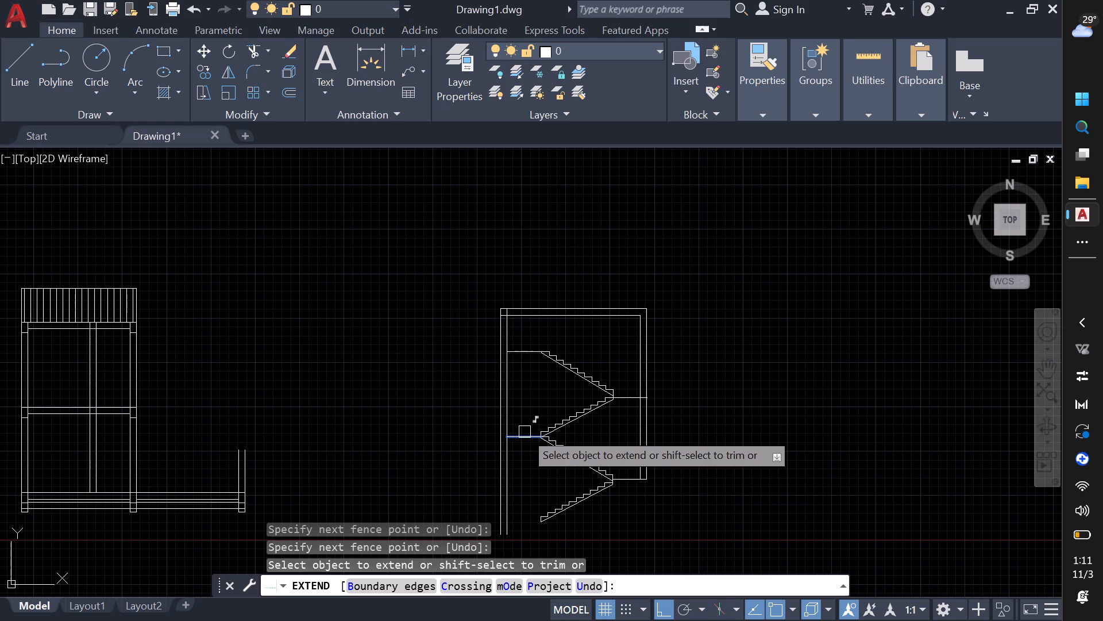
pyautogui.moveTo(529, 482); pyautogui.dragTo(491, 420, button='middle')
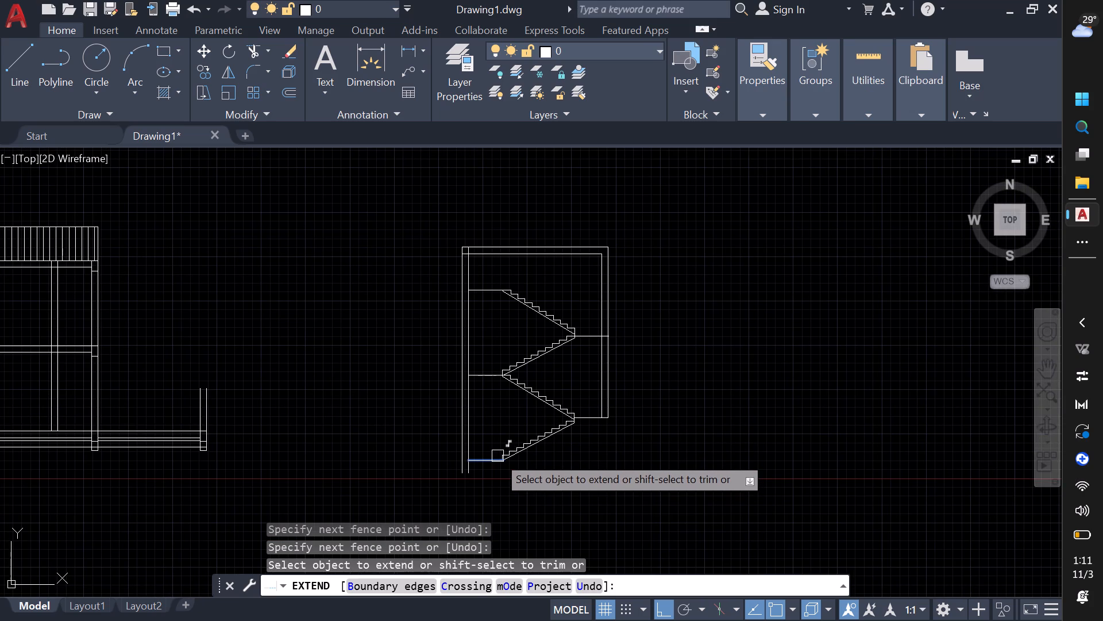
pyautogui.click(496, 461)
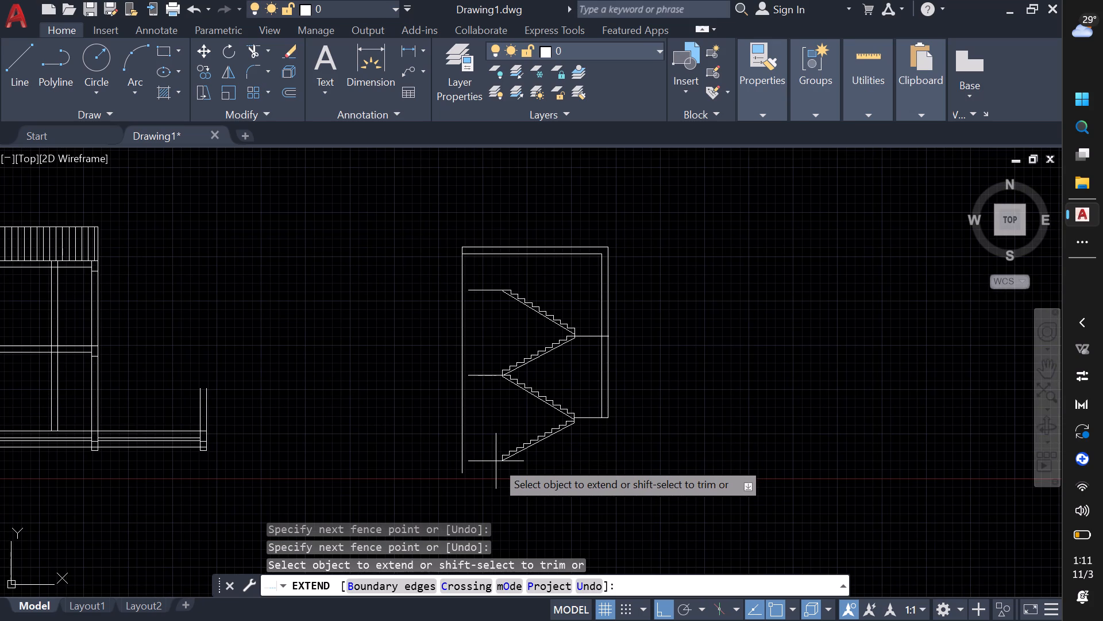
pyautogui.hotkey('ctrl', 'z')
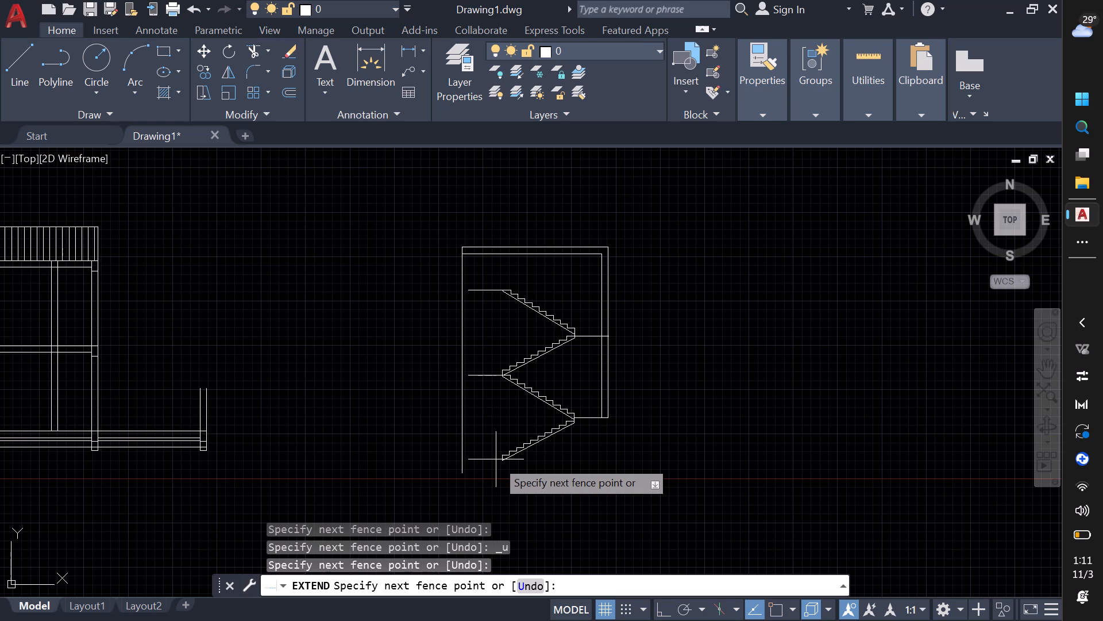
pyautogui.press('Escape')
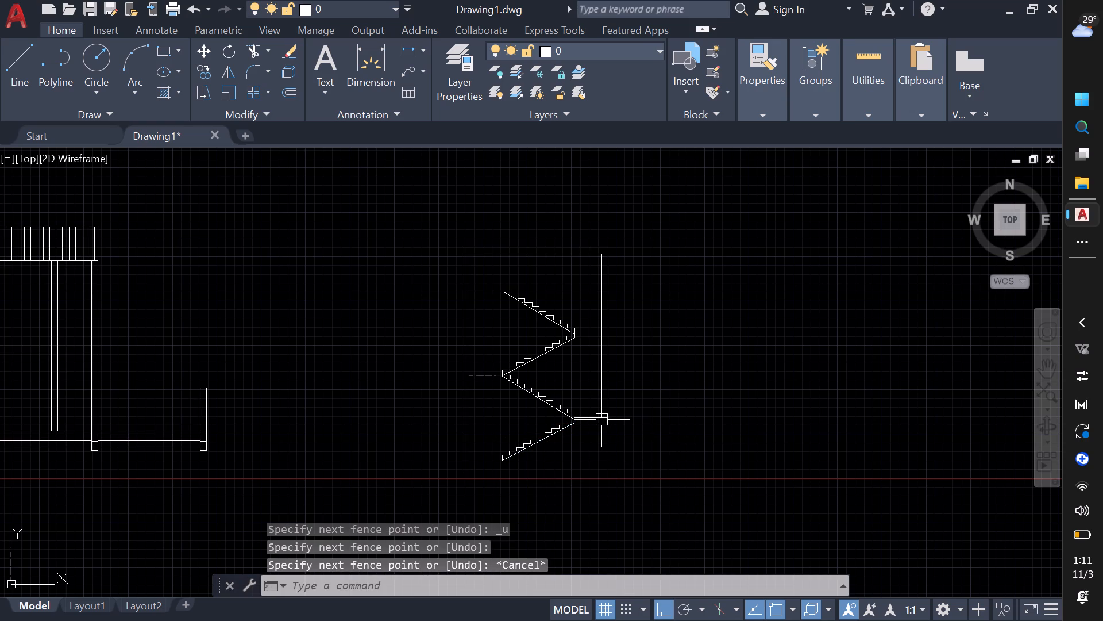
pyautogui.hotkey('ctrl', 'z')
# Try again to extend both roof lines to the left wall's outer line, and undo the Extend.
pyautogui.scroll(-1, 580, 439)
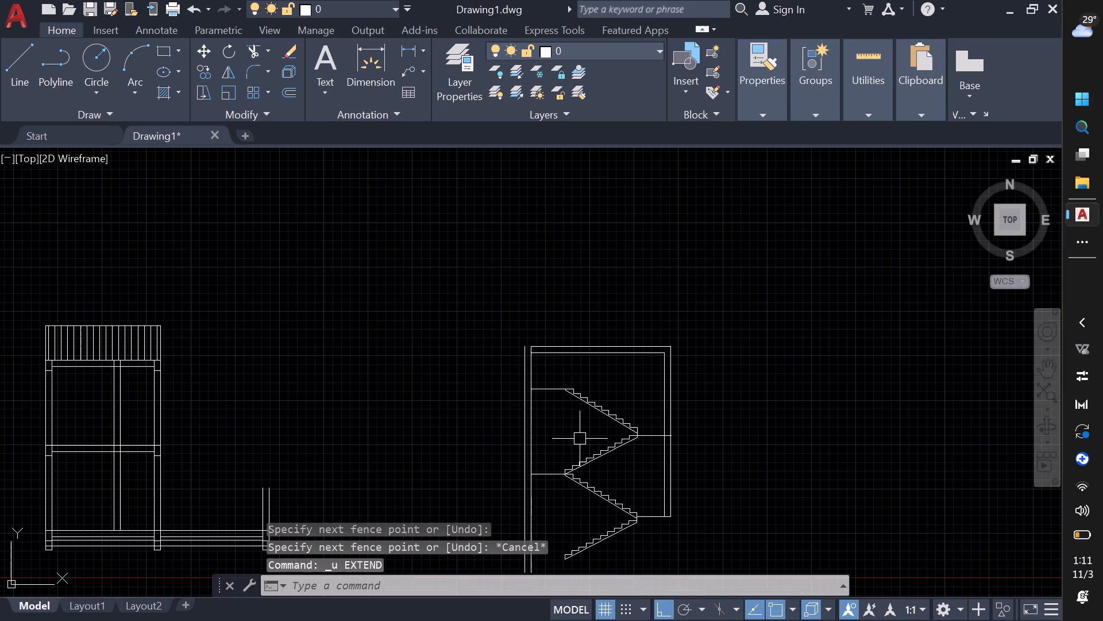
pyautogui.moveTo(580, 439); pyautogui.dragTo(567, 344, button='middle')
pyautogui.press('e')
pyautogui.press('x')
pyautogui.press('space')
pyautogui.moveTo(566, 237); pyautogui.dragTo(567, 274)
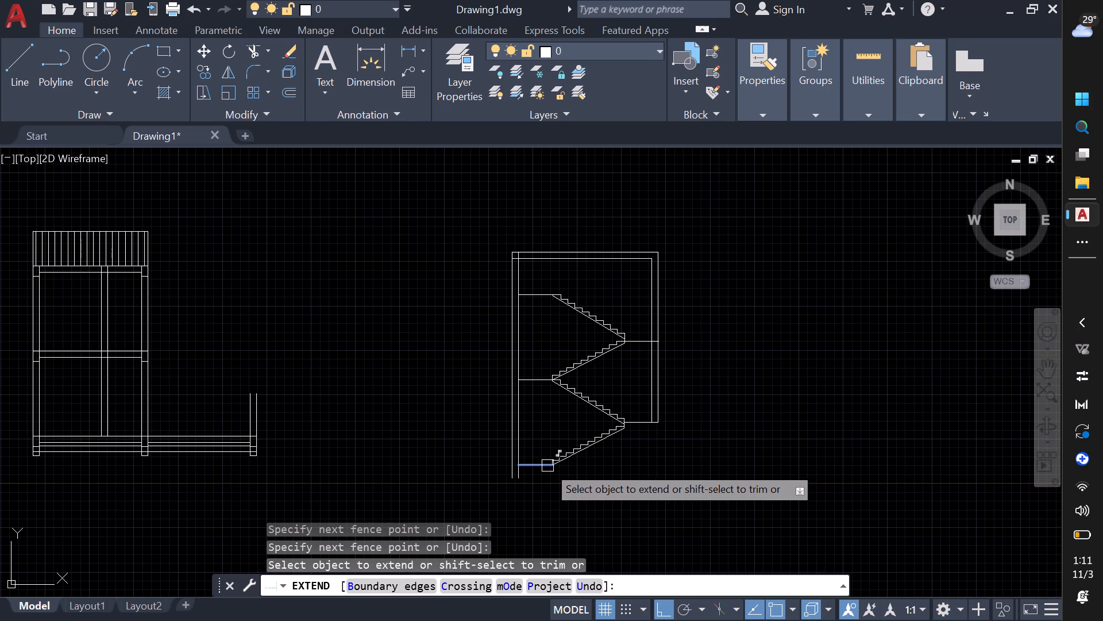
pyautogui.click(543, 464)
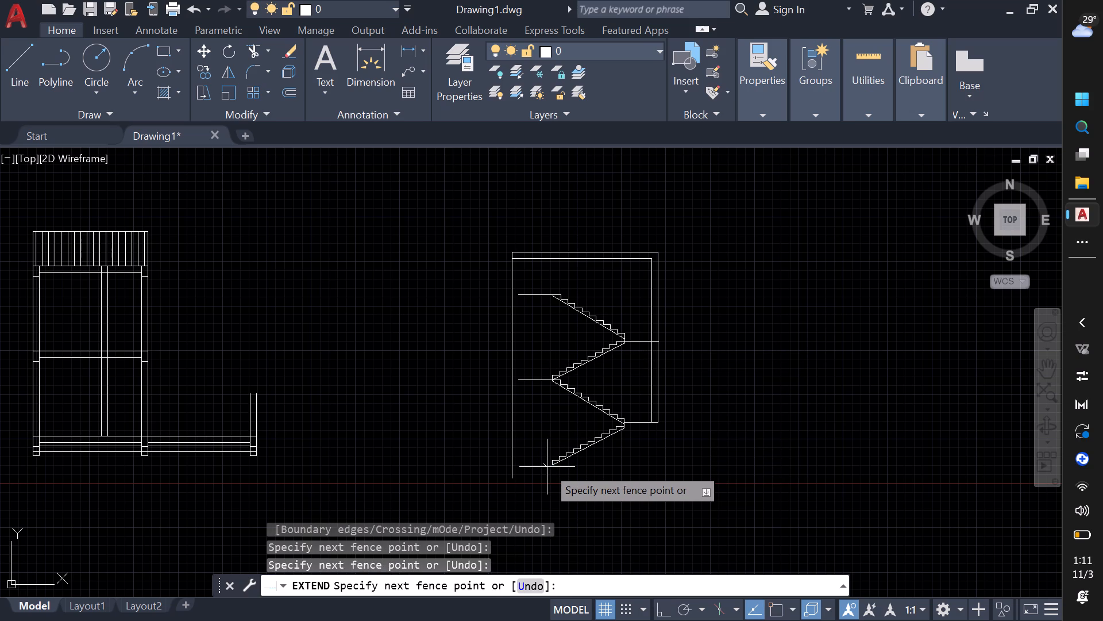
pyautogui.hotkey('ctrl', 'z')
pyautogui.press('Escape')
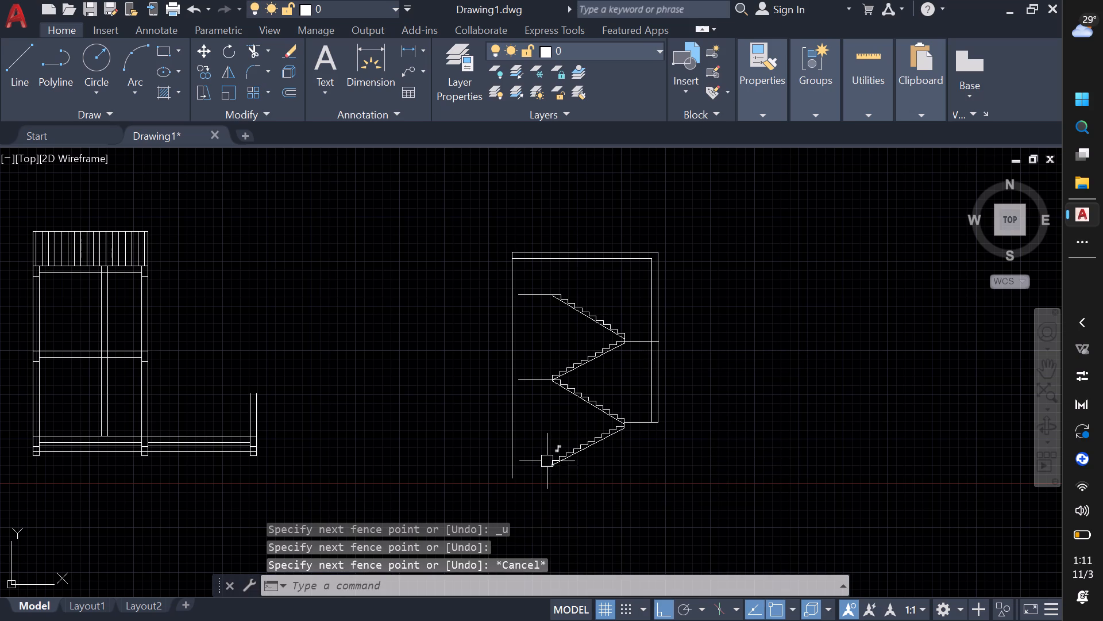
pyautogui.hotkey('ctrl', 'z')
# Extend the two horizontal roof lines to meet the outer line of the left wall.
pyautogui.press('e')
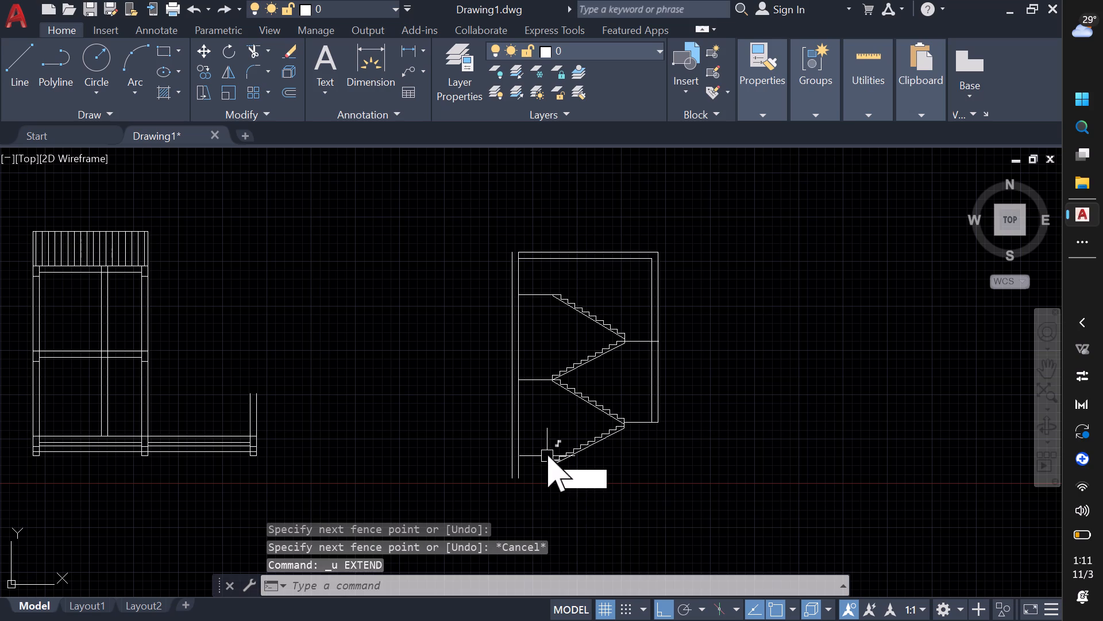
pyautogui.write('x')
pyautogui.press('space')
pyautogui.moveTo(537, 235); pyautogui.dragTo(537, 237)
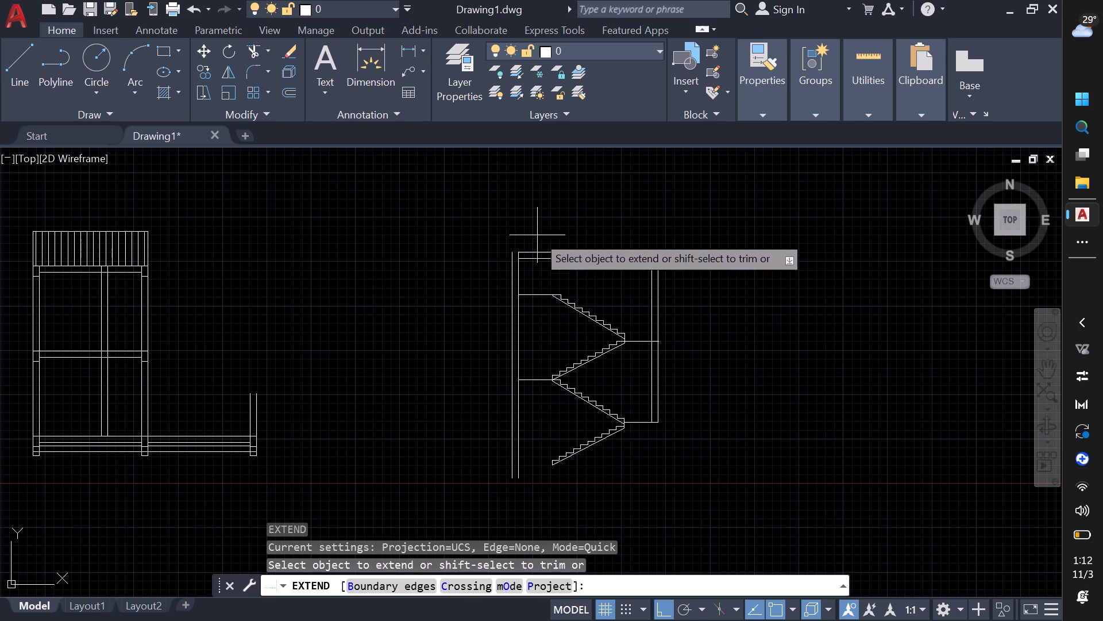
pyautogui.moveTo(537, 237); pyautogui.dragTo(538, 281)
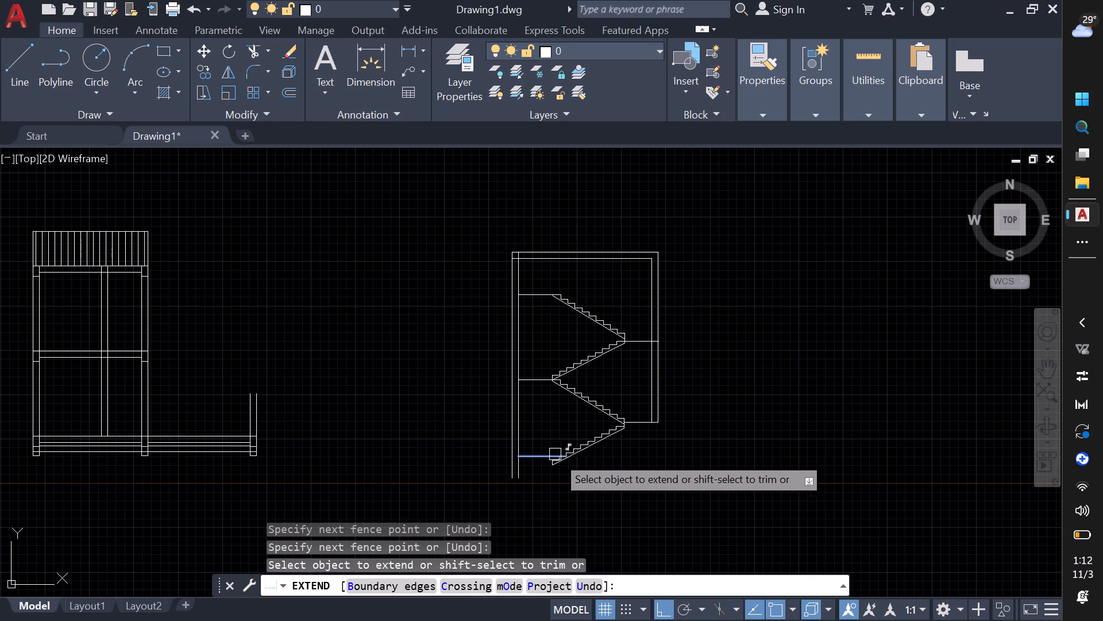
# Draw a horizontal line about 4'-9" long from the foot of the lowest flight to the left wall's outer line.
pyautogui.scroll(3, 561, 465)
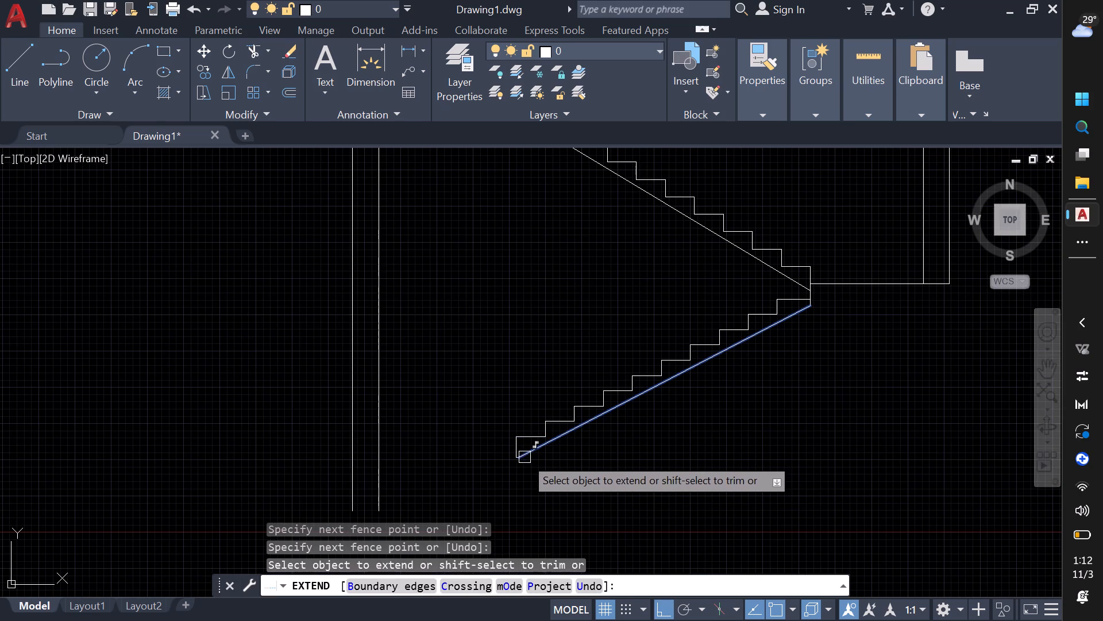
pyautogui.scroll(5, 517, 457)
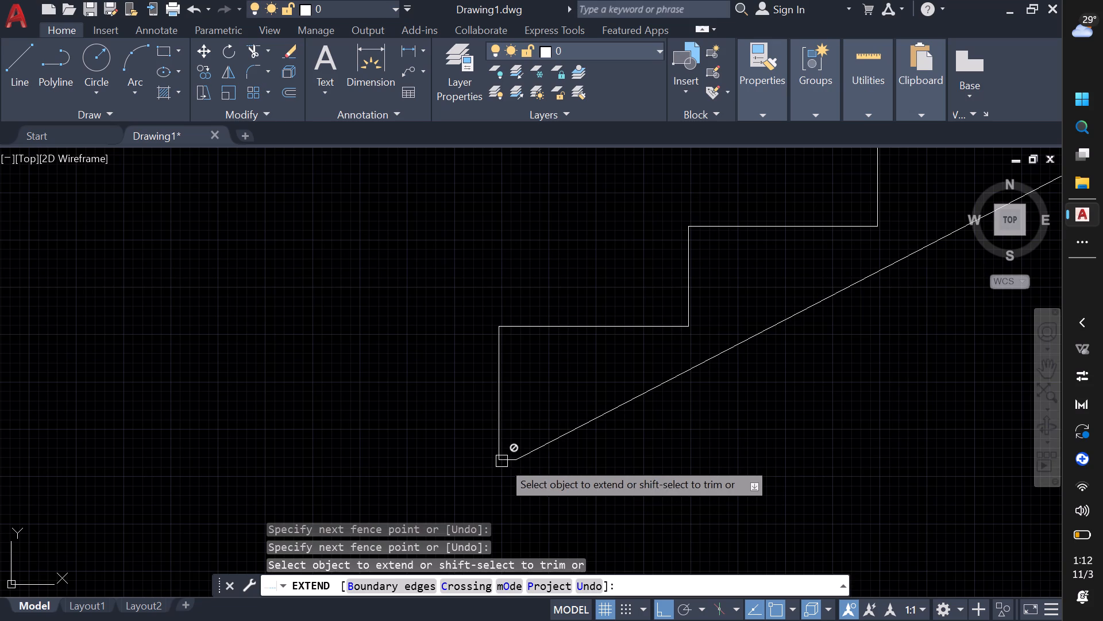
pyautogui.scroll(2, 509, 458)
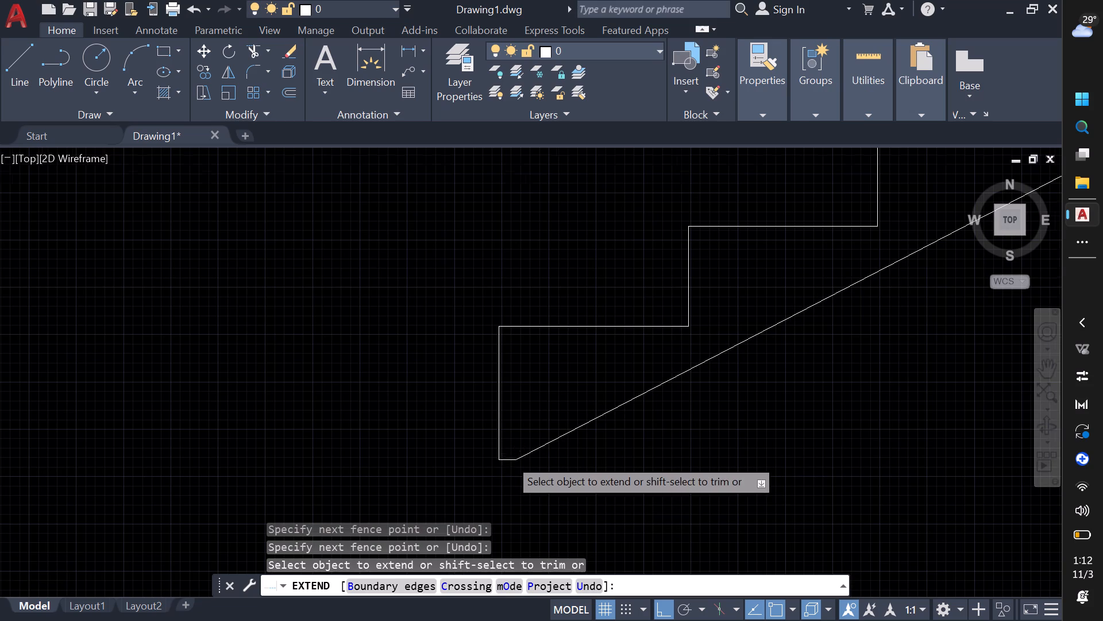
pyautogui.scroll(2, 509, 458)
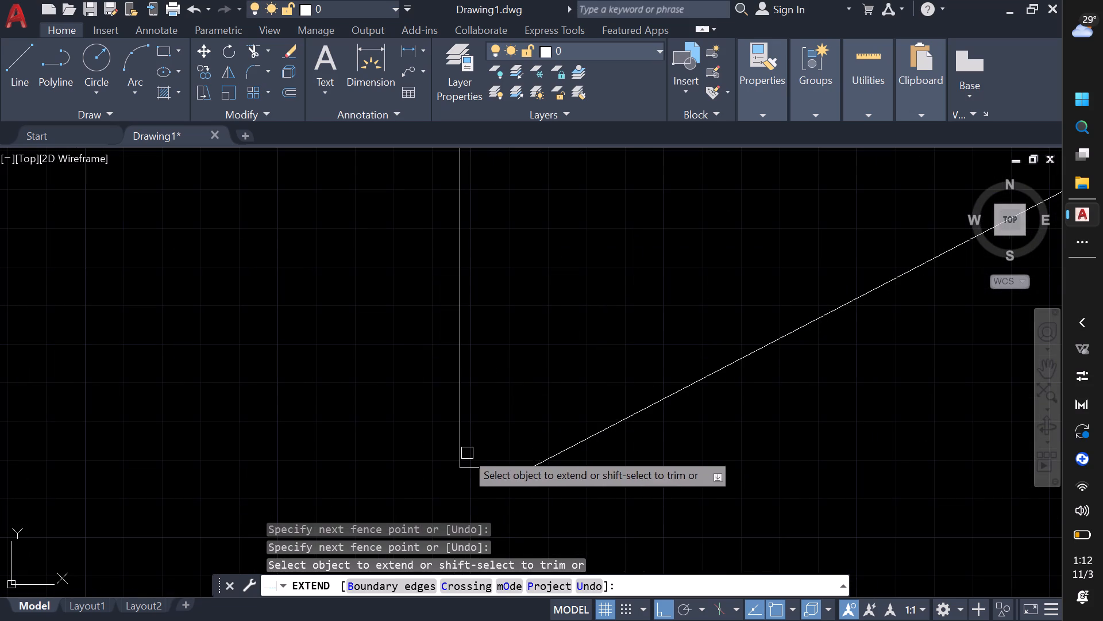
pyautogui.scroll(-4, 470, 425)
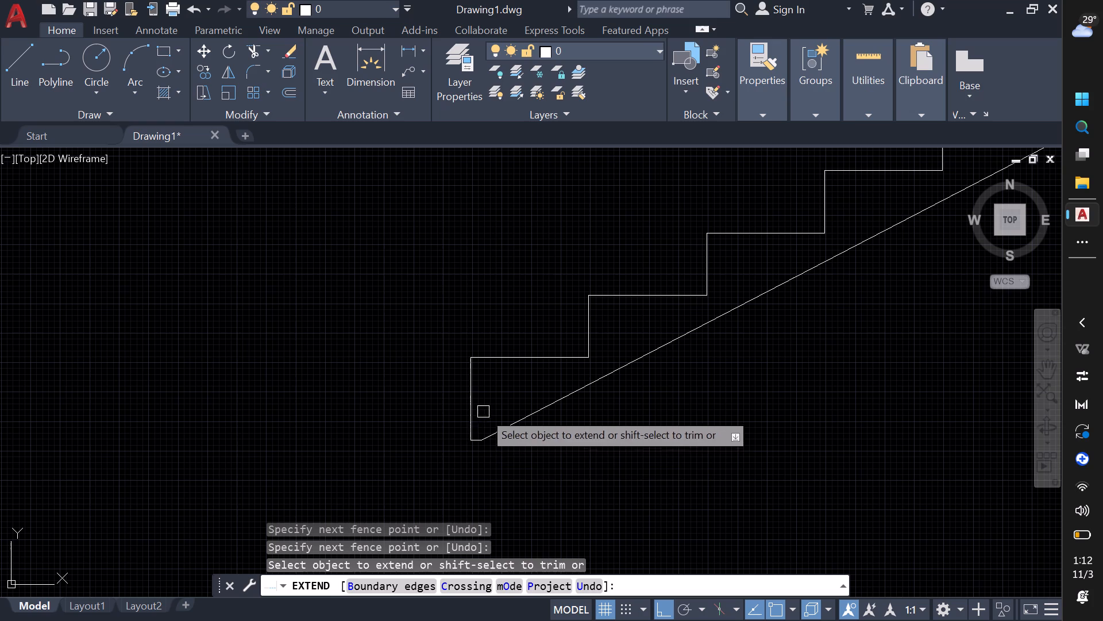
pyautogui.press('Escape')
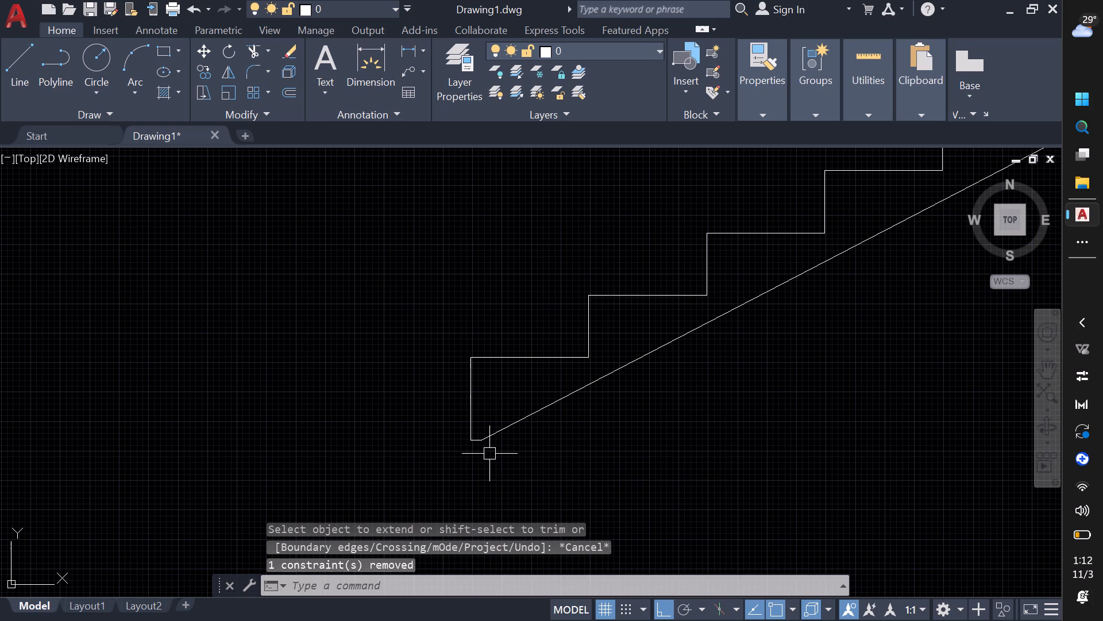
pyautogui.press('l')
pyautogui.press('space')
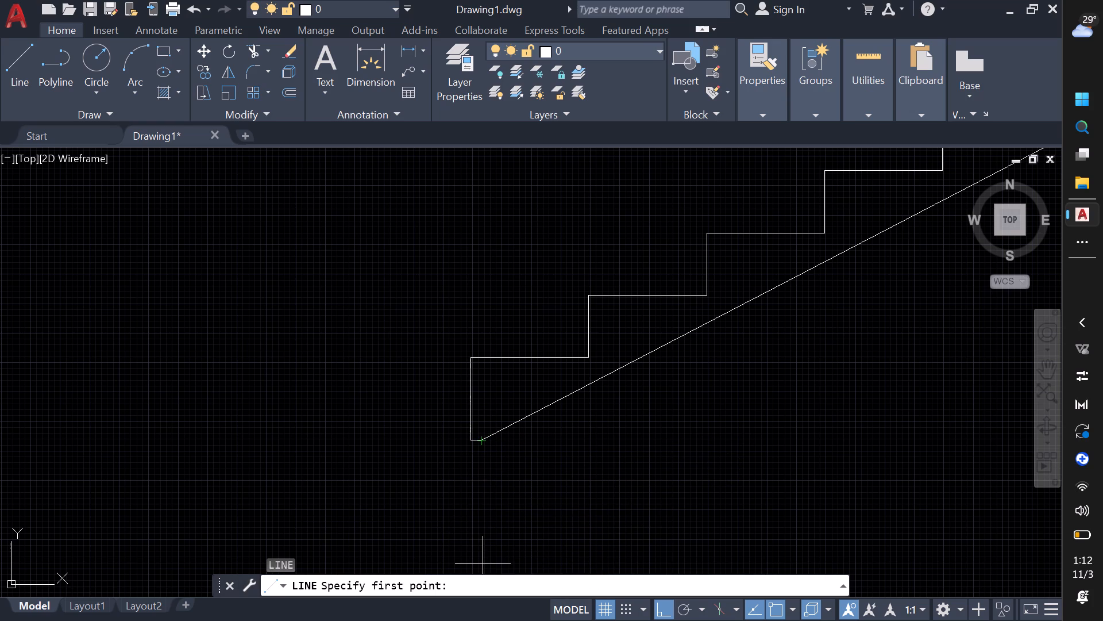
pyautogui.click(465, 439)
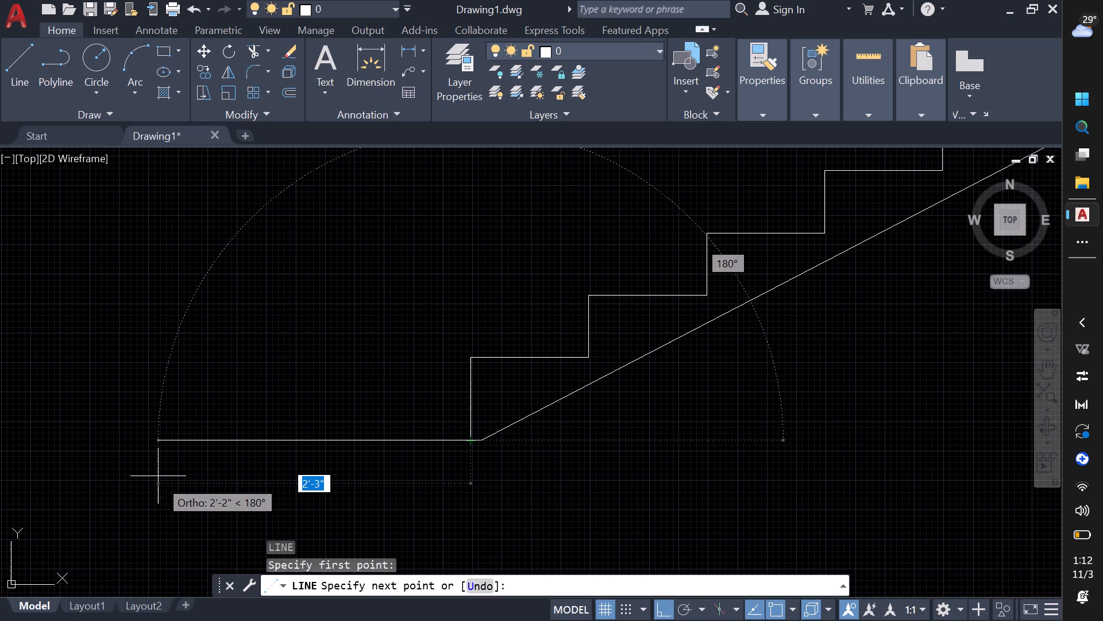
pyautogui.scroll(-2, 7, 468)
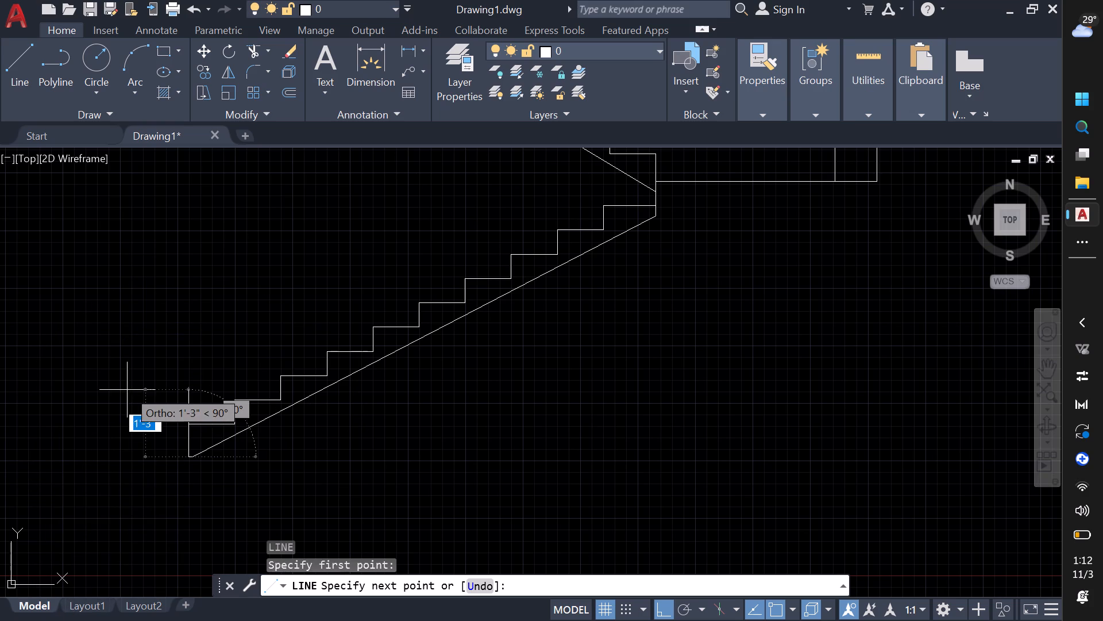
pyautogui.moveTo(109, 398); pyautogui.dragTo(314, 390, button='middle')
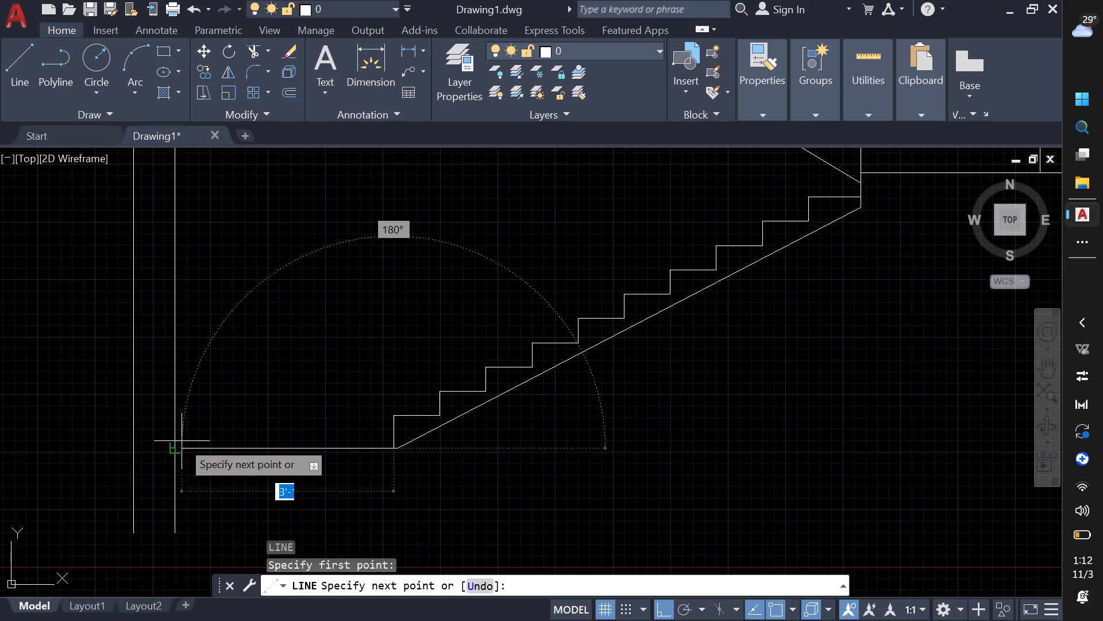
pyautogui.click(132, 450)
pyautogui.press('Escape')
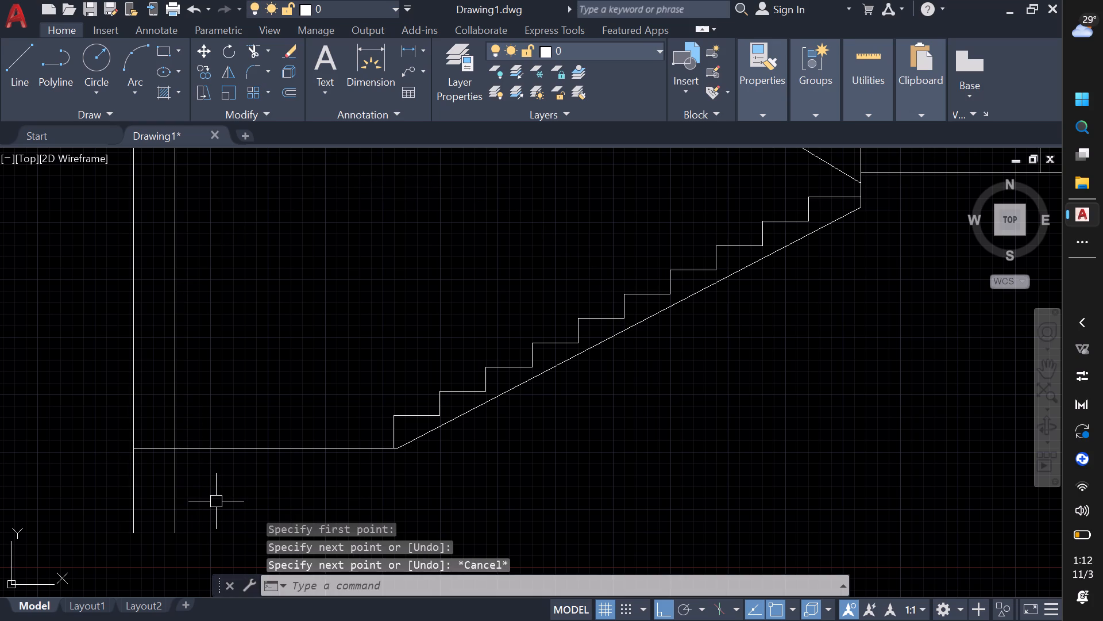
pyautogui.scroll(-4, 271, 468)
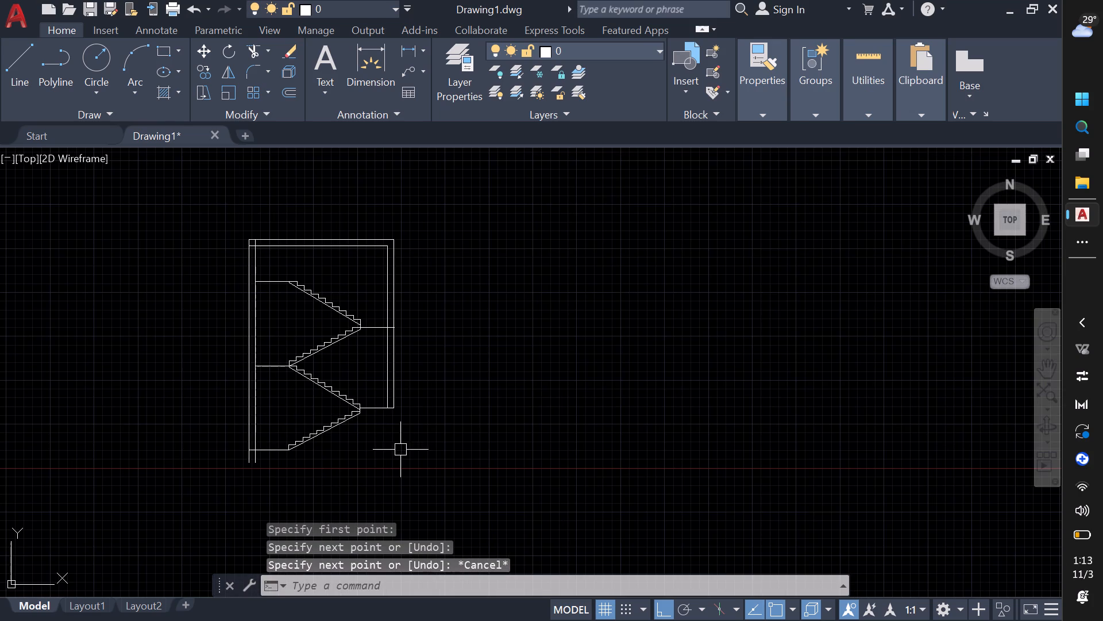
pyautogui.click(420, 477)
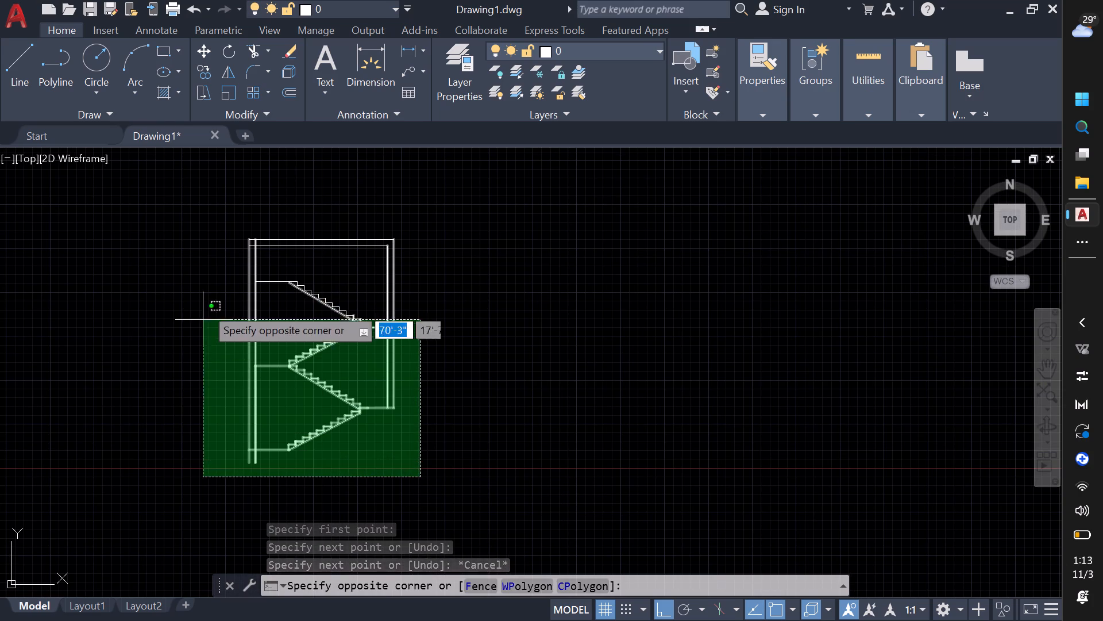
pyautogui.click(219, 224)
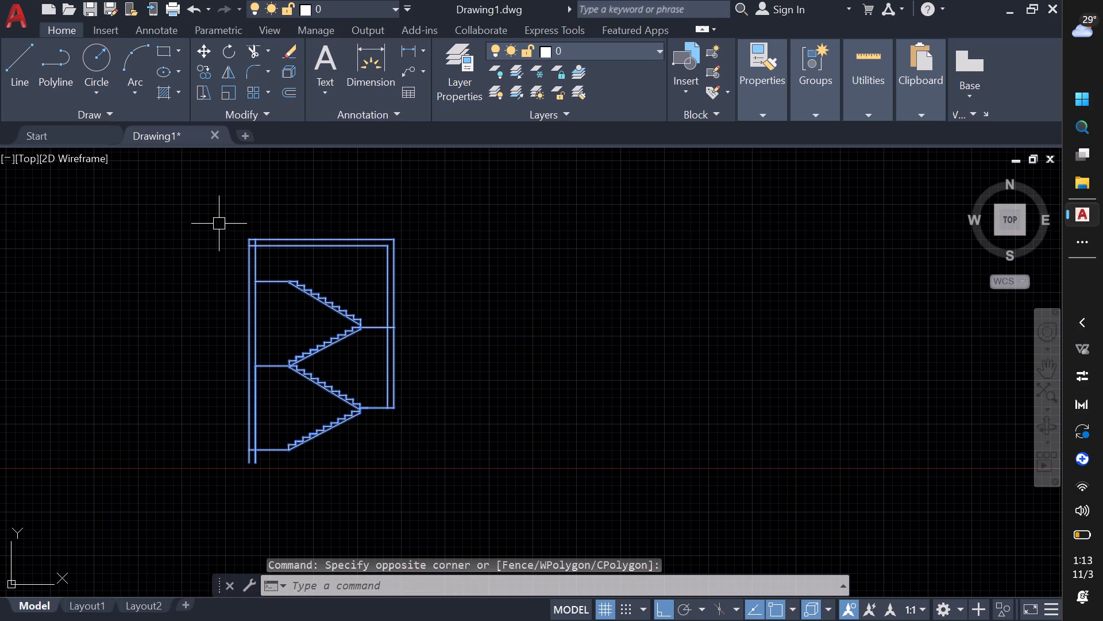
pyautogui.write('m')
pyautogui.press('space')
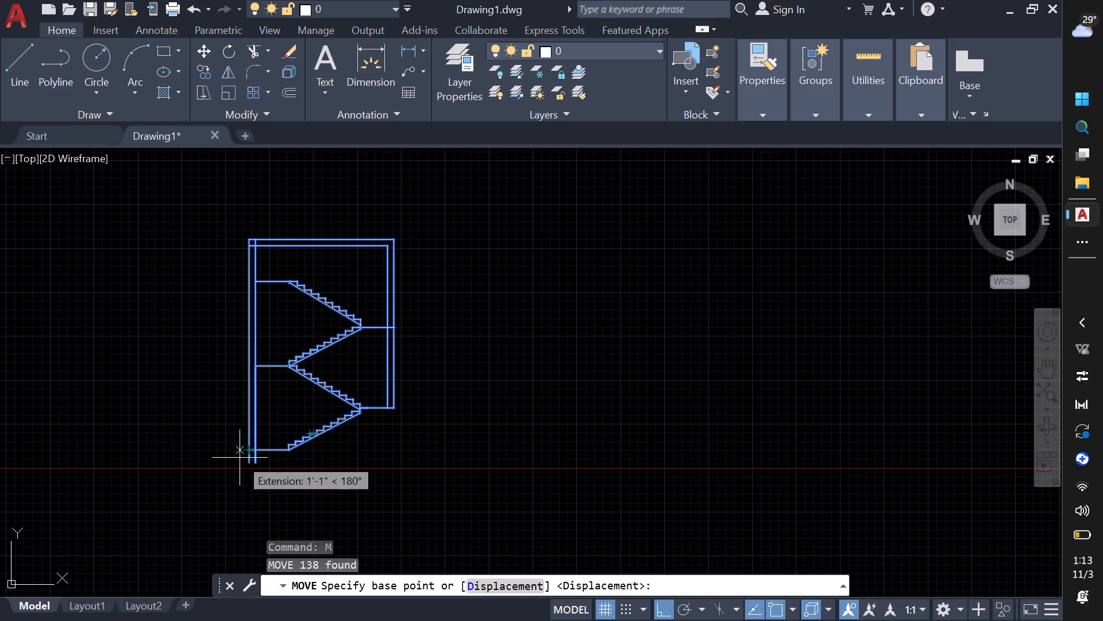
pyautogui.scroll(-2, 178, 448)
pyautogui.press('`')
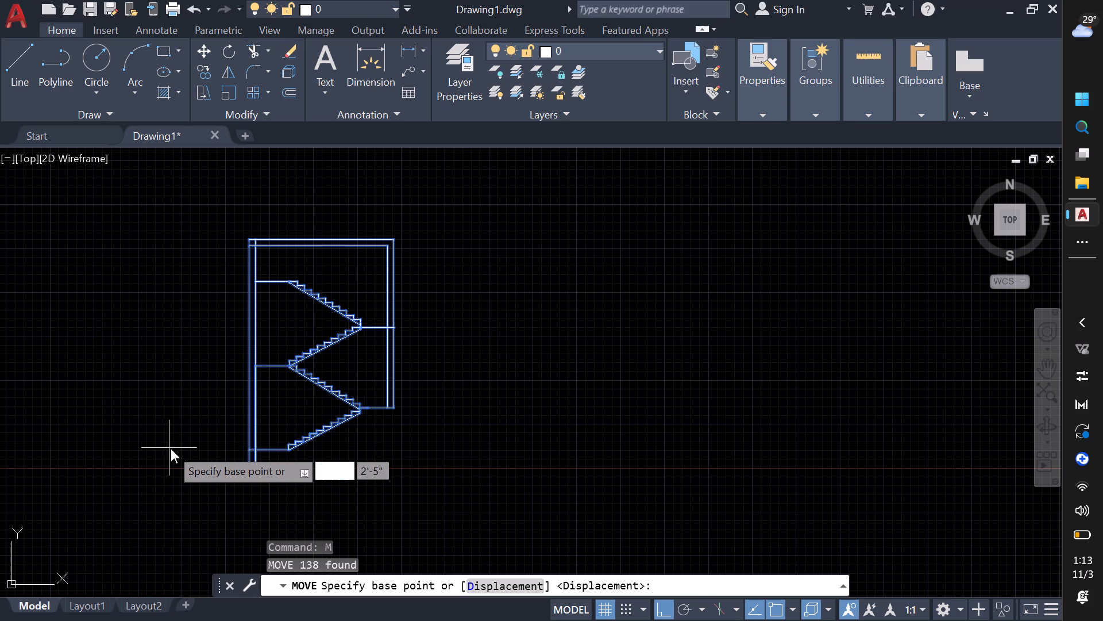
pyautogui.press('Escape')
# Move the whole staircase section toward the neighbouring building section, using the junction of its bottom line and the left wall's outer line as base point.
pyautogui.scroll(-2, 196, 455)
pyautogui.moveTo(221, 465); pyautogui.dragTo(257, 472, button='middle')
pyautogui.scroll(1, 254, 472)
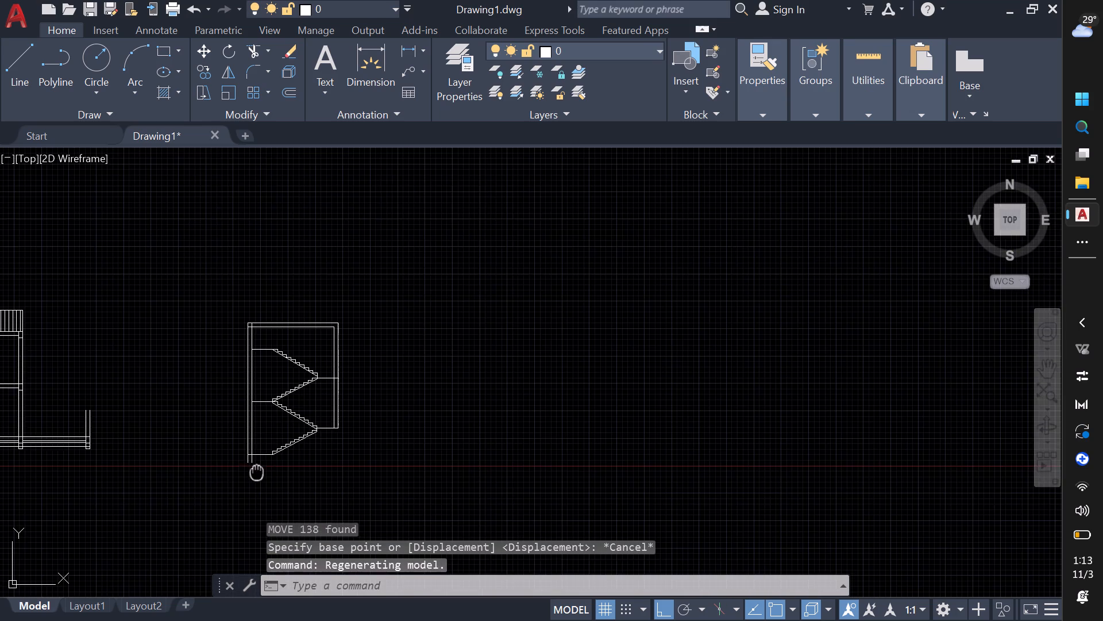
pyautogui.moveTo(257, 472); pyautogui.dragTo(433, 469, button='middle')
pyautogui.scroll(1, 288, 471)
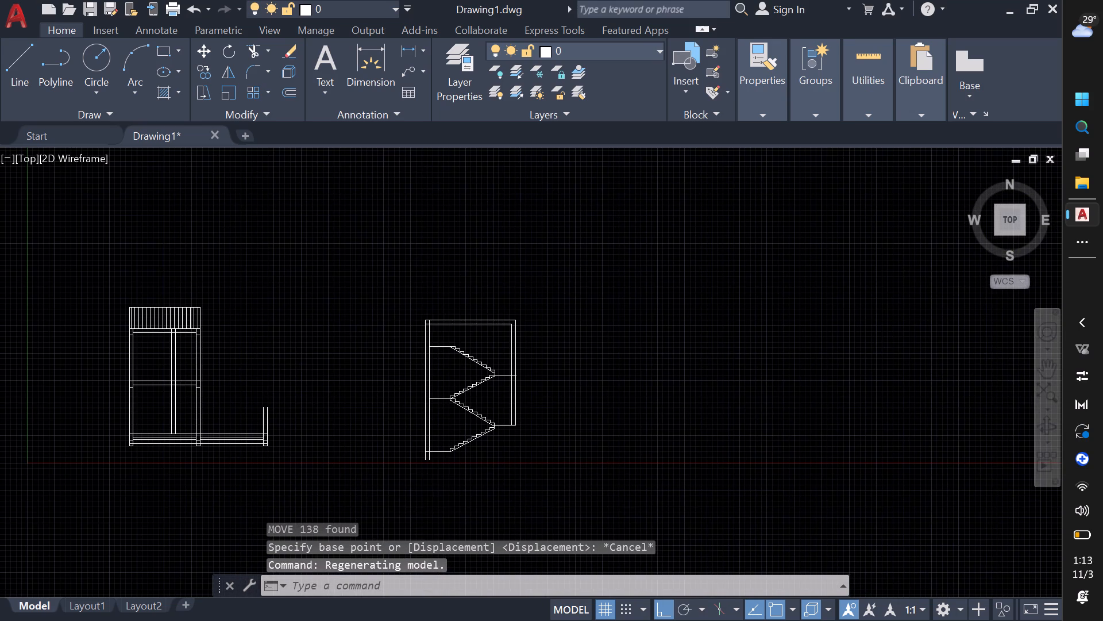
pyautogui.moveTo(288, 471); pyautogui.dragTo(314, 477, button='middle')
pyautogui.click(743, 467)
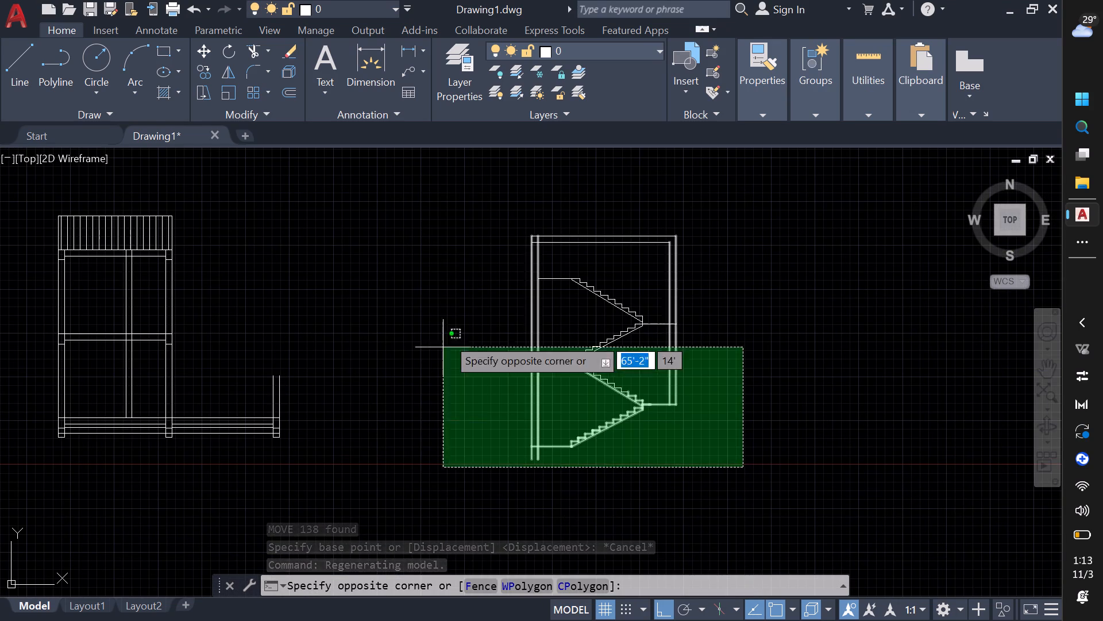
pyautogui.click(469, 195)
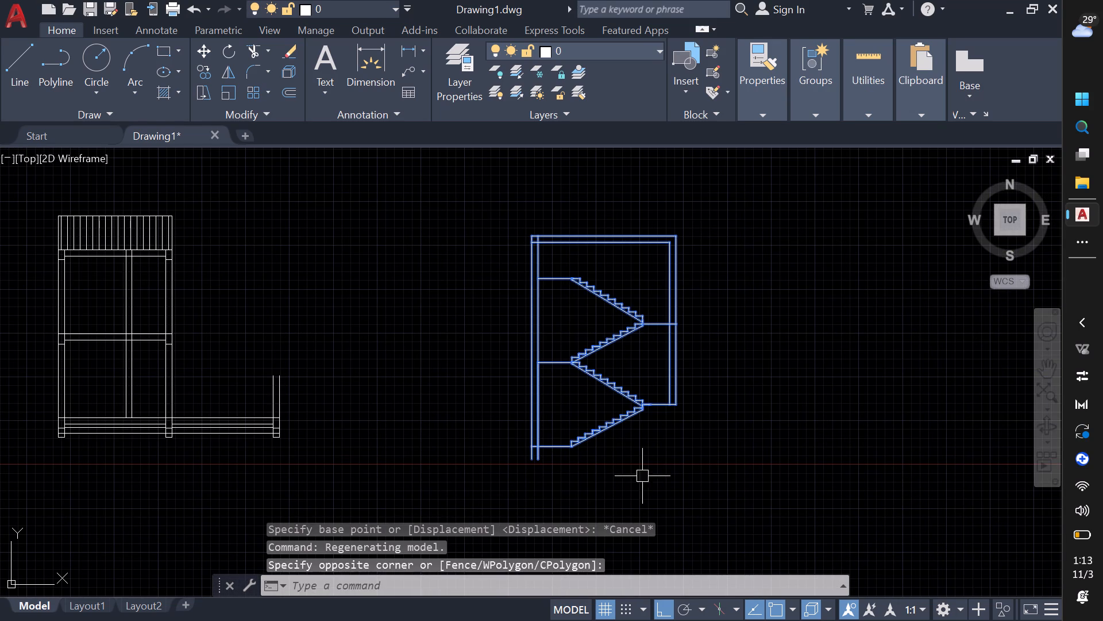
pyautogui.click(791, 529)
pyautogui.click(430, 181)
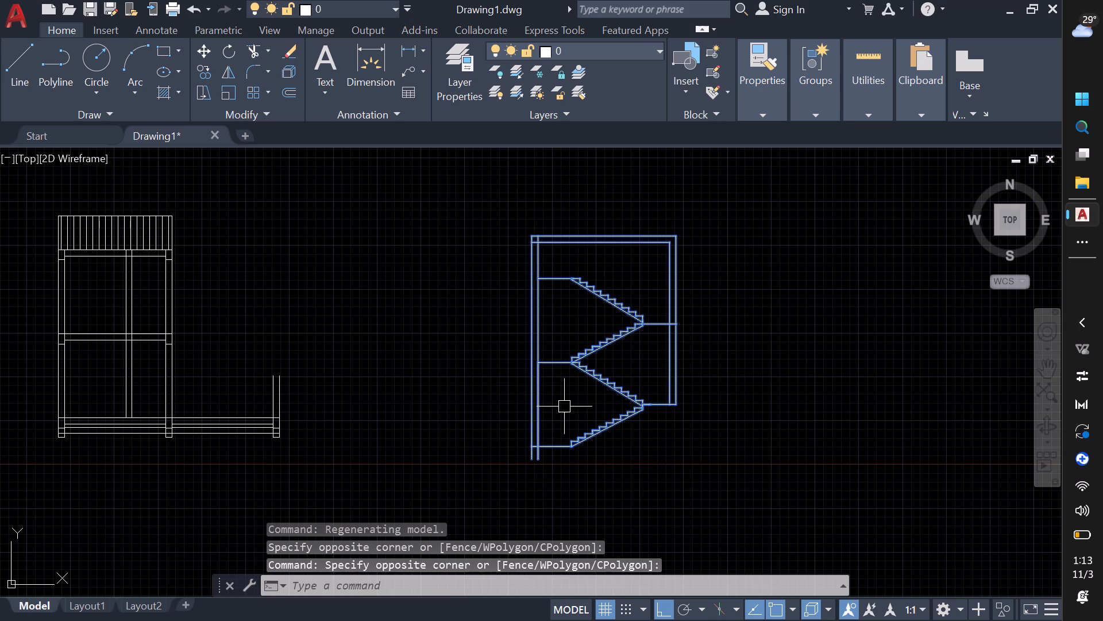
pyautogui.write('m')
pyautogui.press('space')
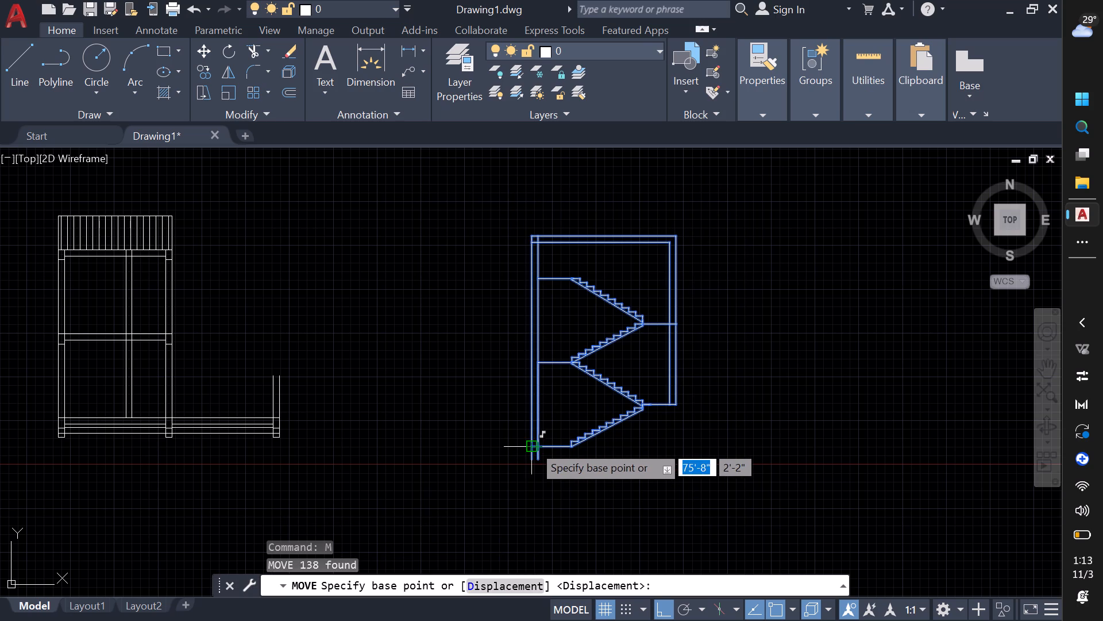
pyautogui.click(533, 444)
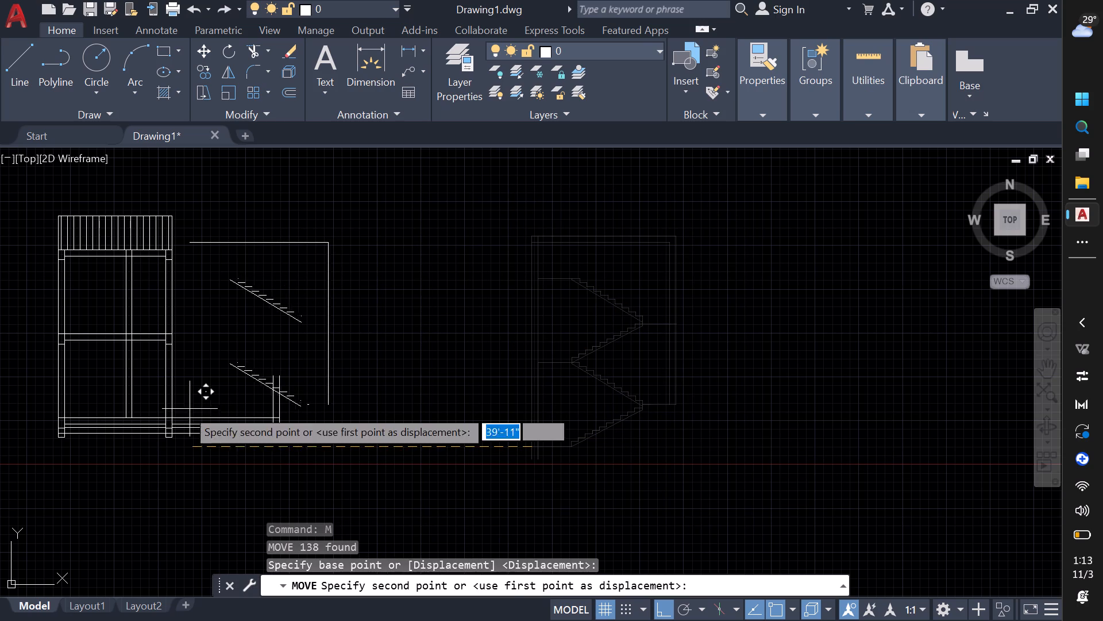
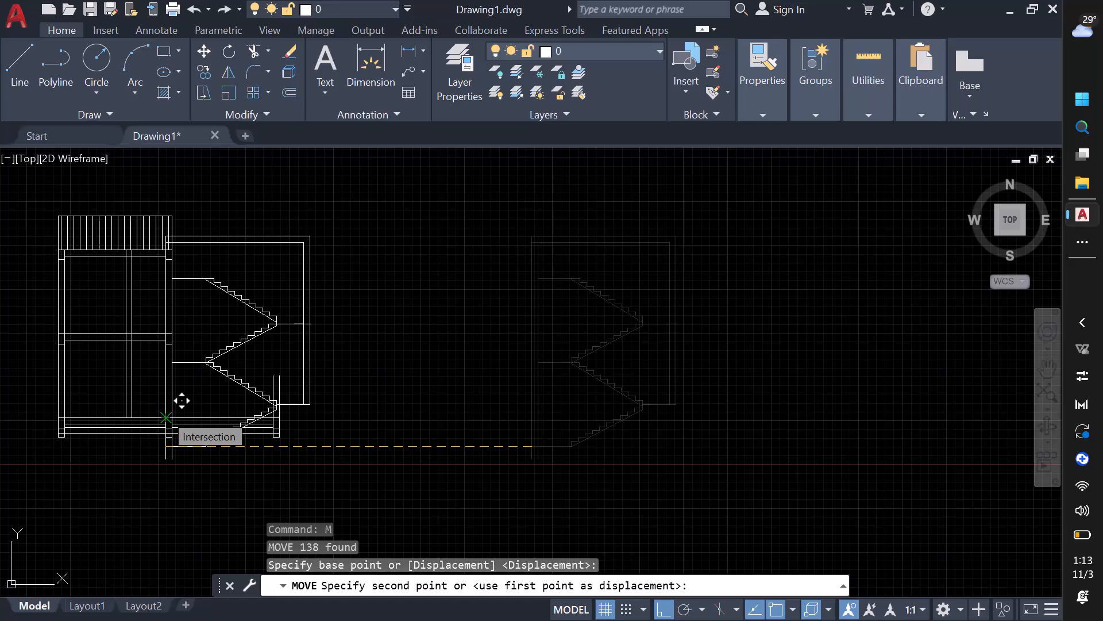
# With Ortho off, place the staircase section at the intersection of the building's ground-floor line and its stair-side wall's inner line.
pyautogui.hotkey('shift', 'F8')
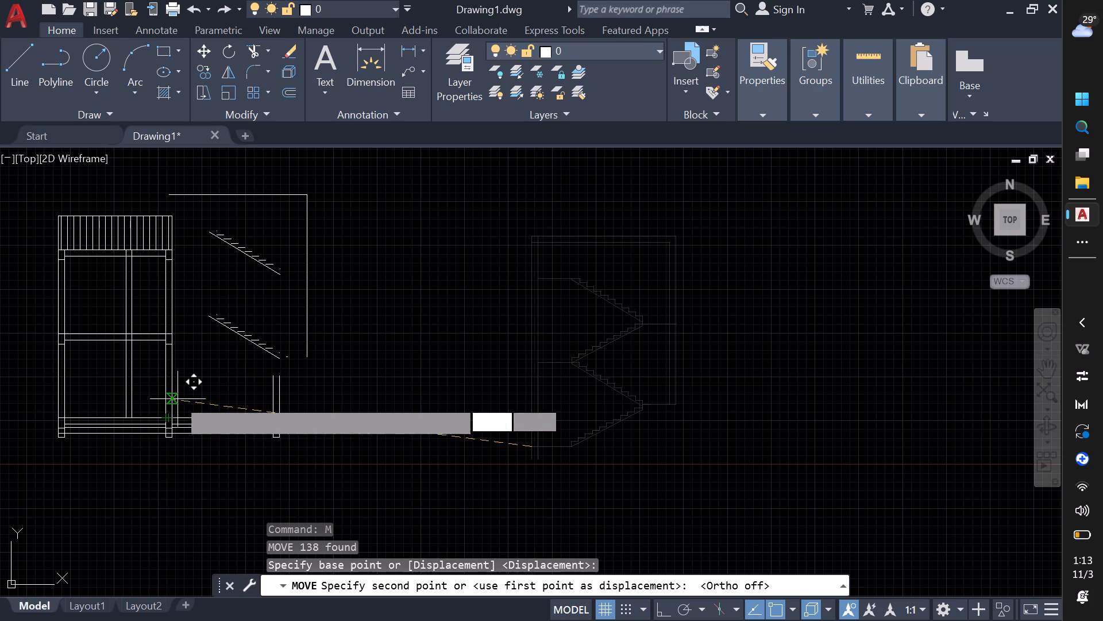
pyautogui.scroll(5, 171, 405)
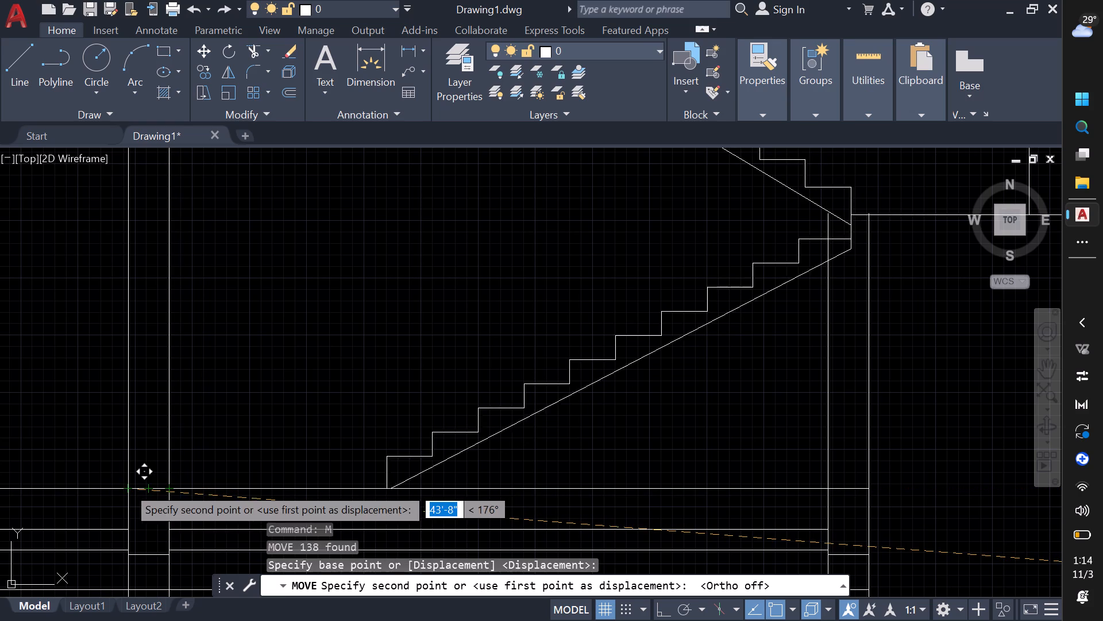
pyautogui.scroll(-1, 127, 486)
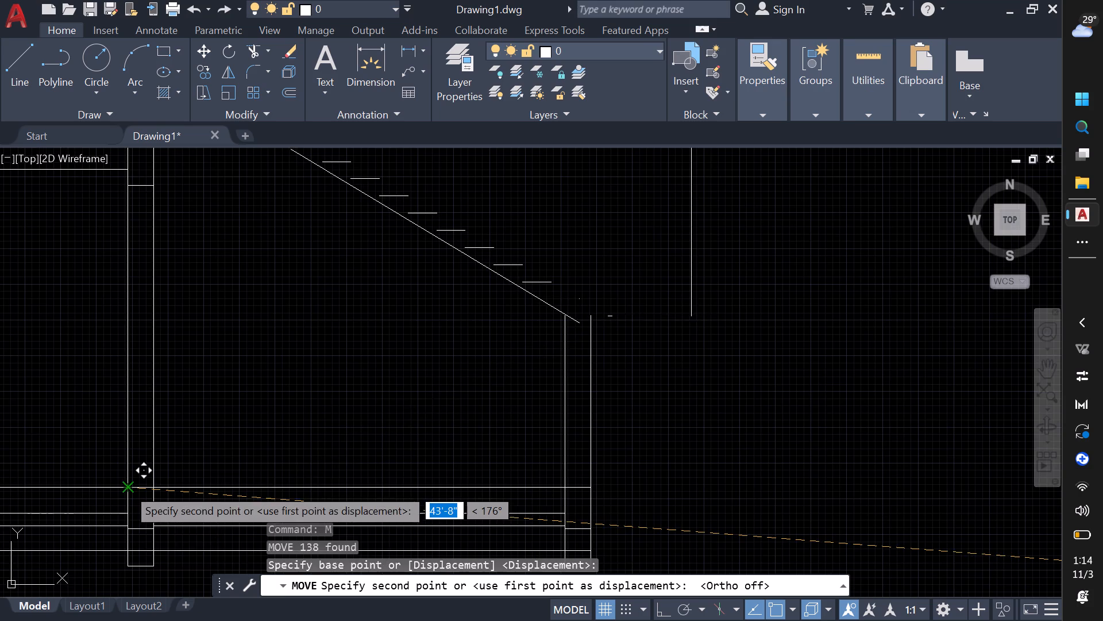
pyautogui.scroll(-1, 127, 488)
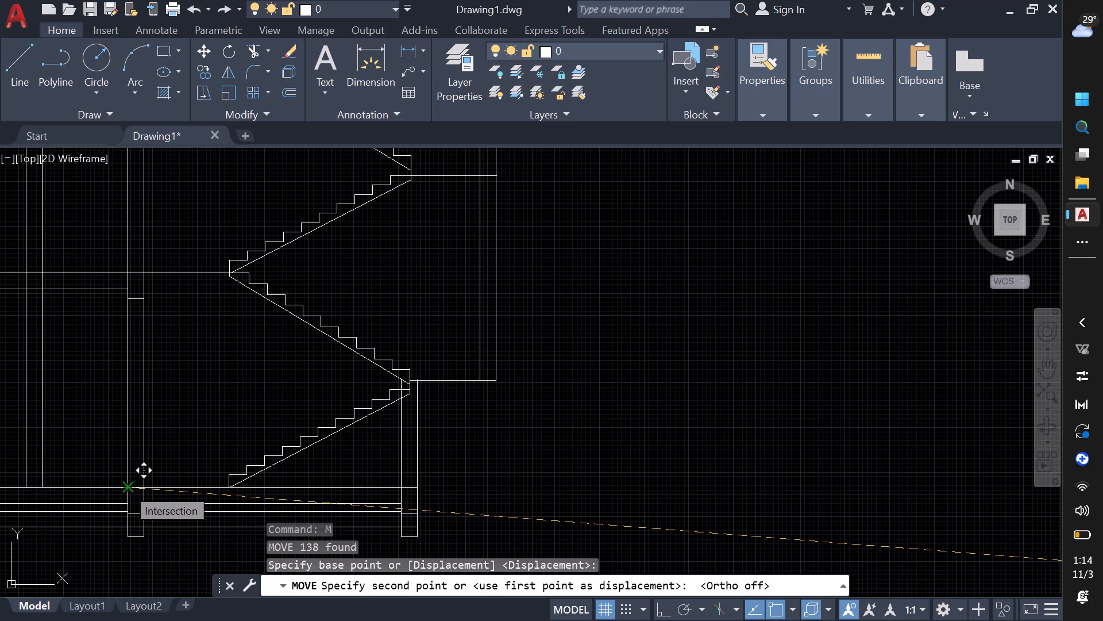
pyautogui.click(126, 488)
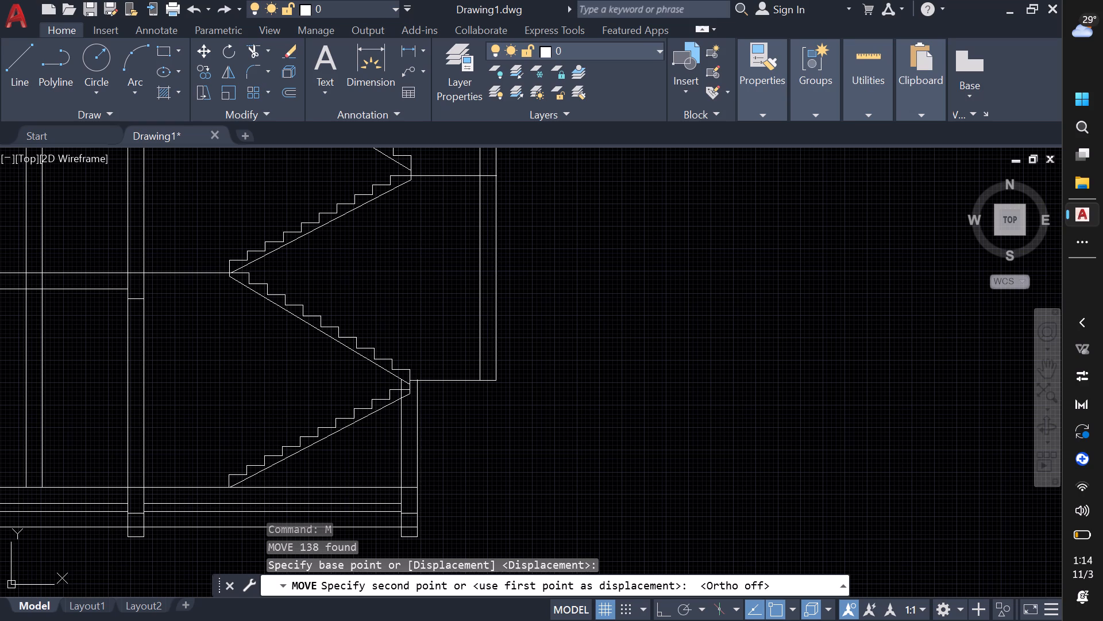
pyautogui.press('Escape')
pyautogui.press('Escape')
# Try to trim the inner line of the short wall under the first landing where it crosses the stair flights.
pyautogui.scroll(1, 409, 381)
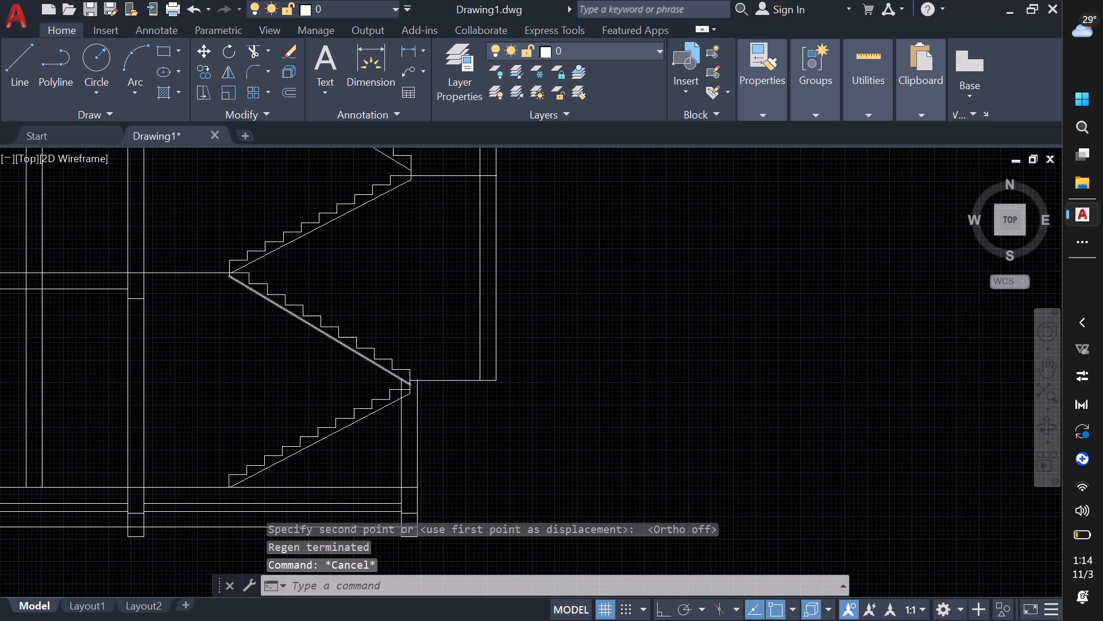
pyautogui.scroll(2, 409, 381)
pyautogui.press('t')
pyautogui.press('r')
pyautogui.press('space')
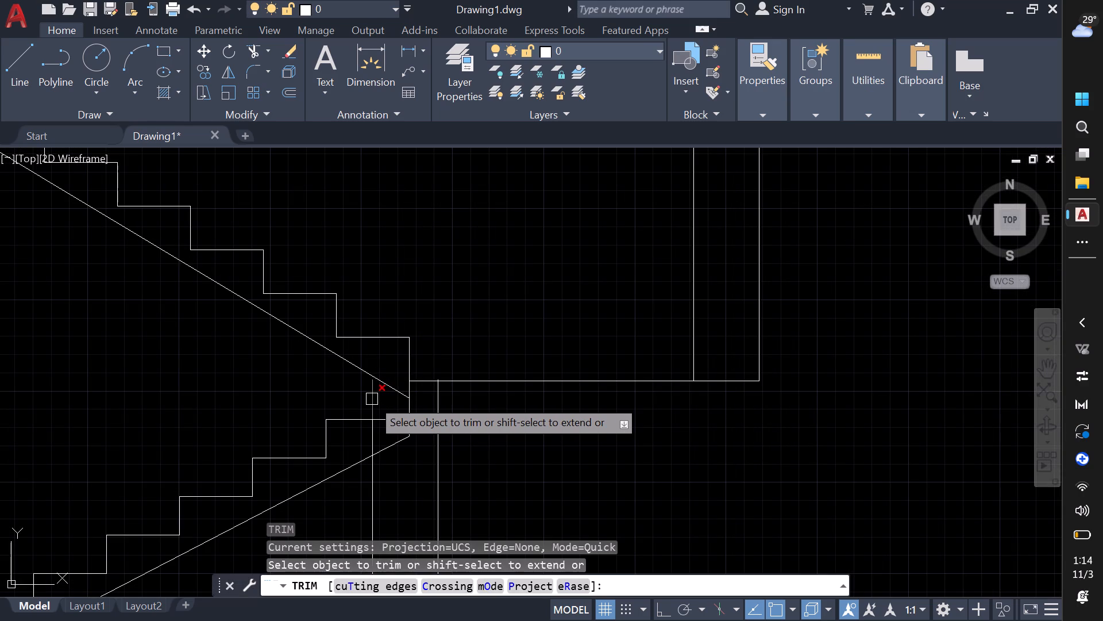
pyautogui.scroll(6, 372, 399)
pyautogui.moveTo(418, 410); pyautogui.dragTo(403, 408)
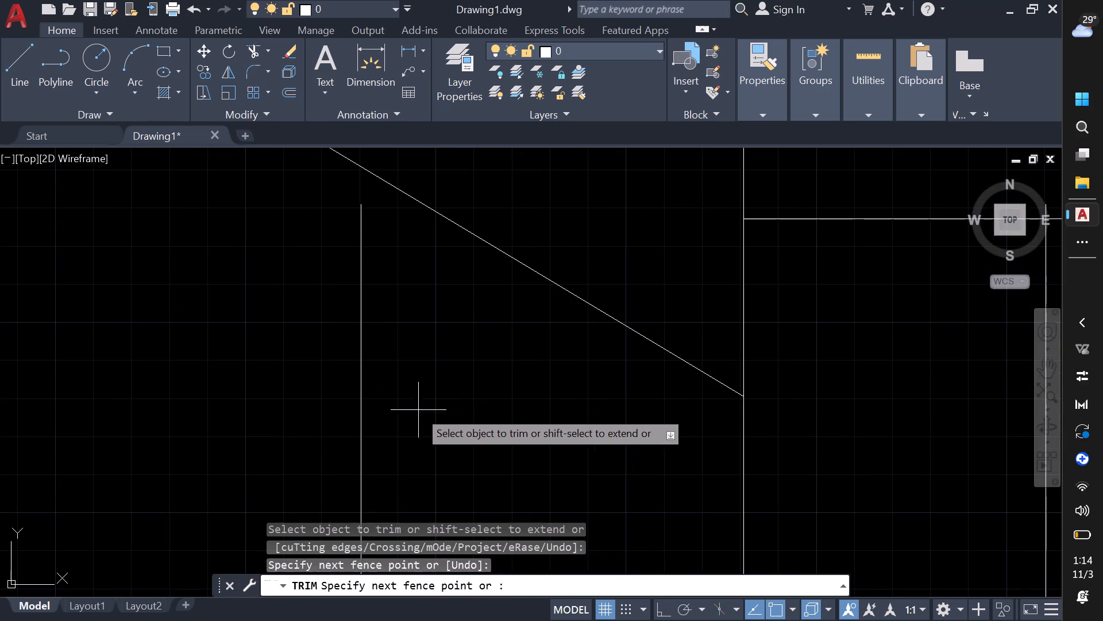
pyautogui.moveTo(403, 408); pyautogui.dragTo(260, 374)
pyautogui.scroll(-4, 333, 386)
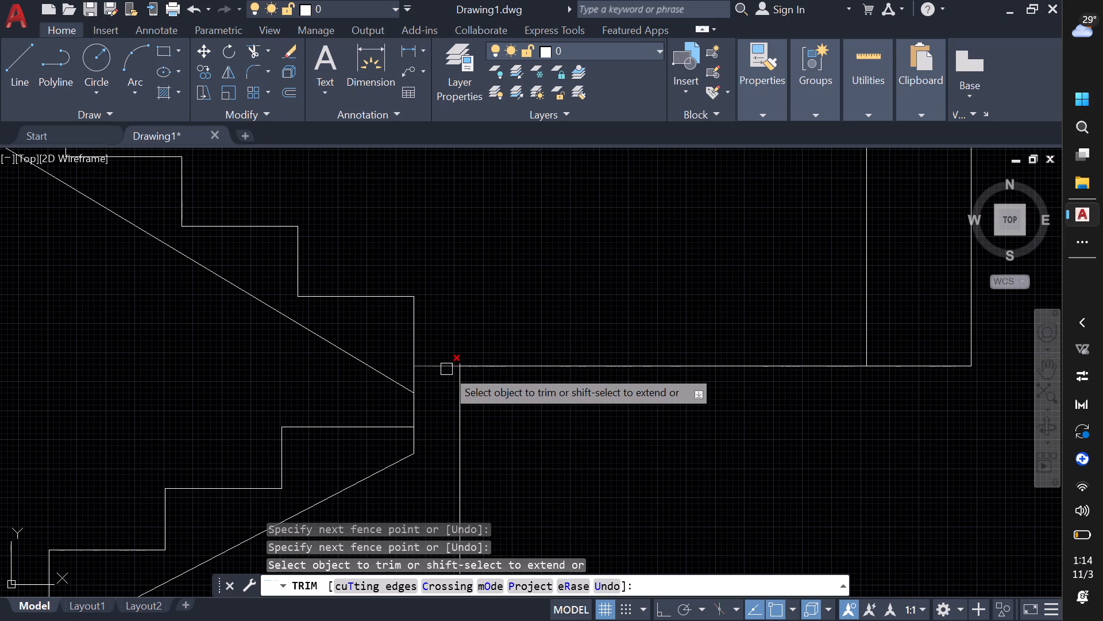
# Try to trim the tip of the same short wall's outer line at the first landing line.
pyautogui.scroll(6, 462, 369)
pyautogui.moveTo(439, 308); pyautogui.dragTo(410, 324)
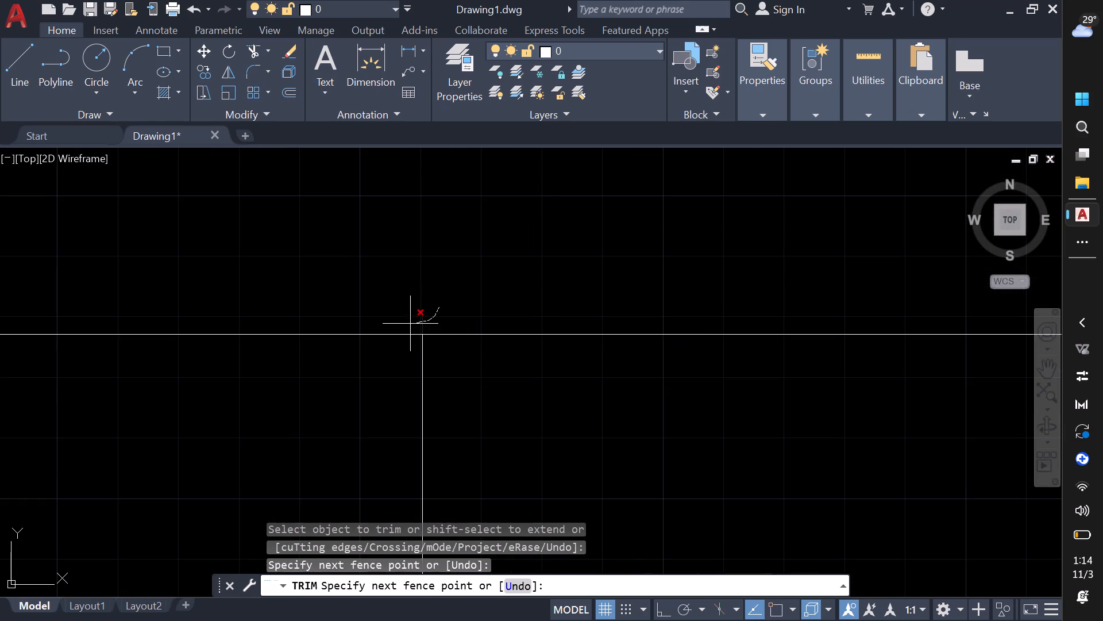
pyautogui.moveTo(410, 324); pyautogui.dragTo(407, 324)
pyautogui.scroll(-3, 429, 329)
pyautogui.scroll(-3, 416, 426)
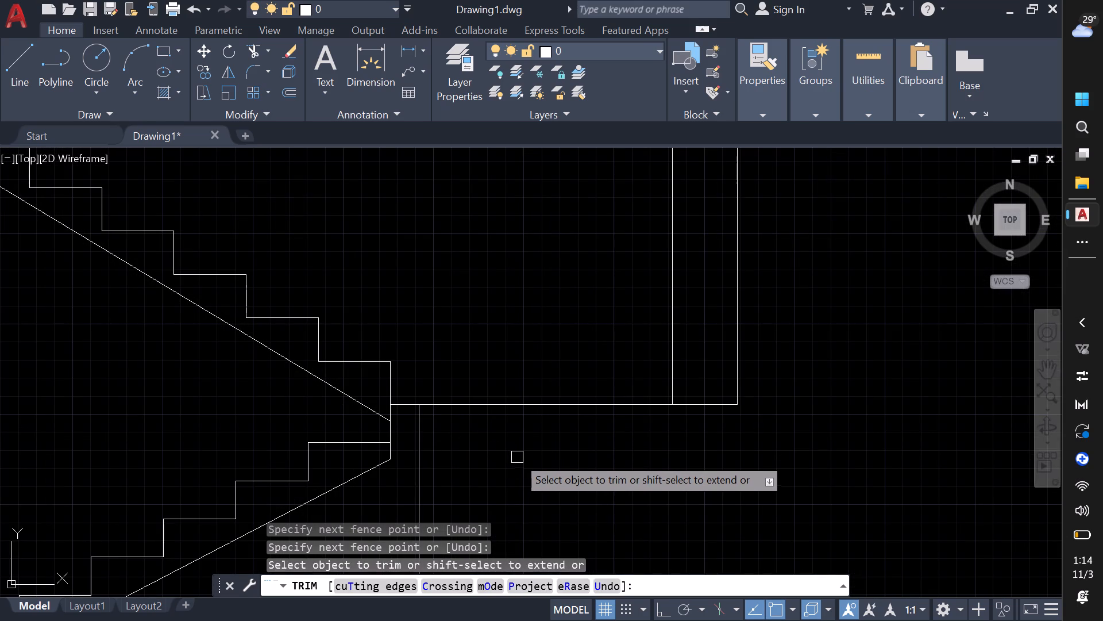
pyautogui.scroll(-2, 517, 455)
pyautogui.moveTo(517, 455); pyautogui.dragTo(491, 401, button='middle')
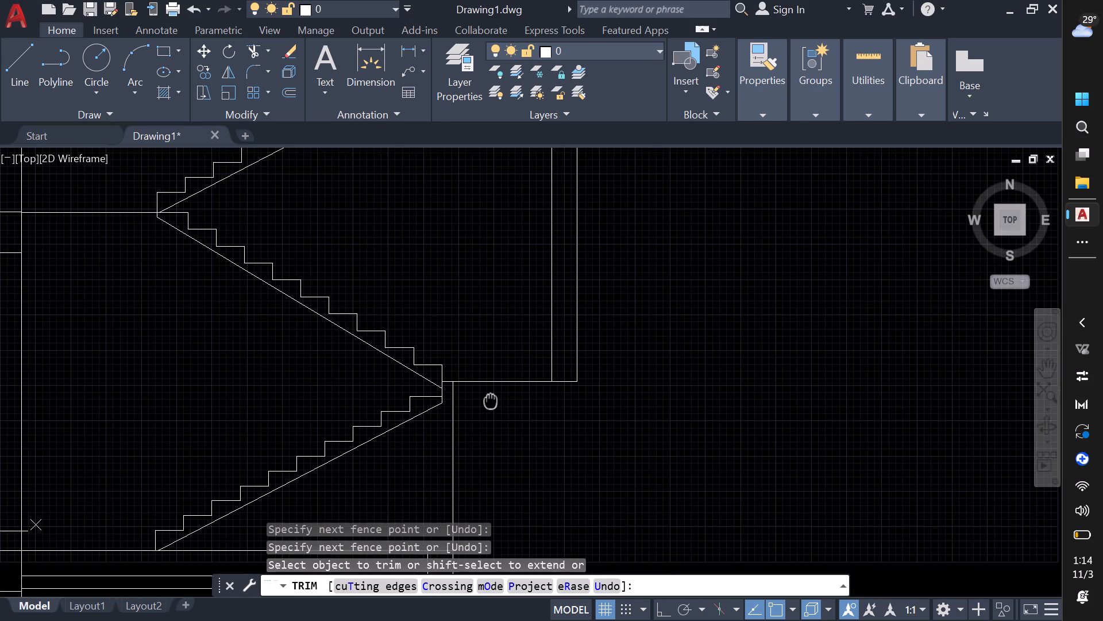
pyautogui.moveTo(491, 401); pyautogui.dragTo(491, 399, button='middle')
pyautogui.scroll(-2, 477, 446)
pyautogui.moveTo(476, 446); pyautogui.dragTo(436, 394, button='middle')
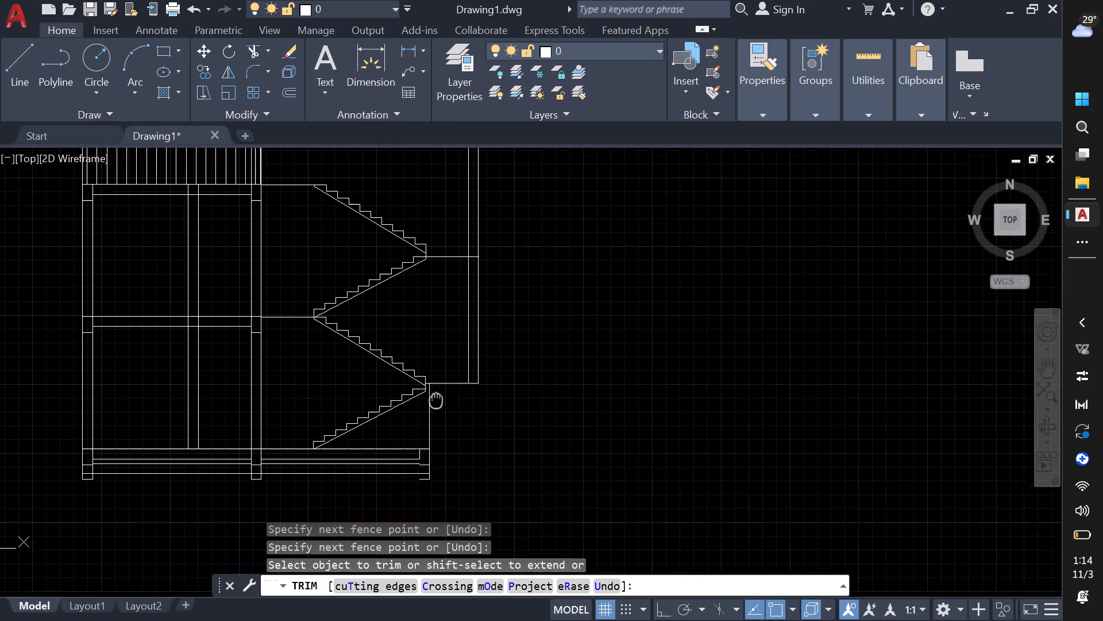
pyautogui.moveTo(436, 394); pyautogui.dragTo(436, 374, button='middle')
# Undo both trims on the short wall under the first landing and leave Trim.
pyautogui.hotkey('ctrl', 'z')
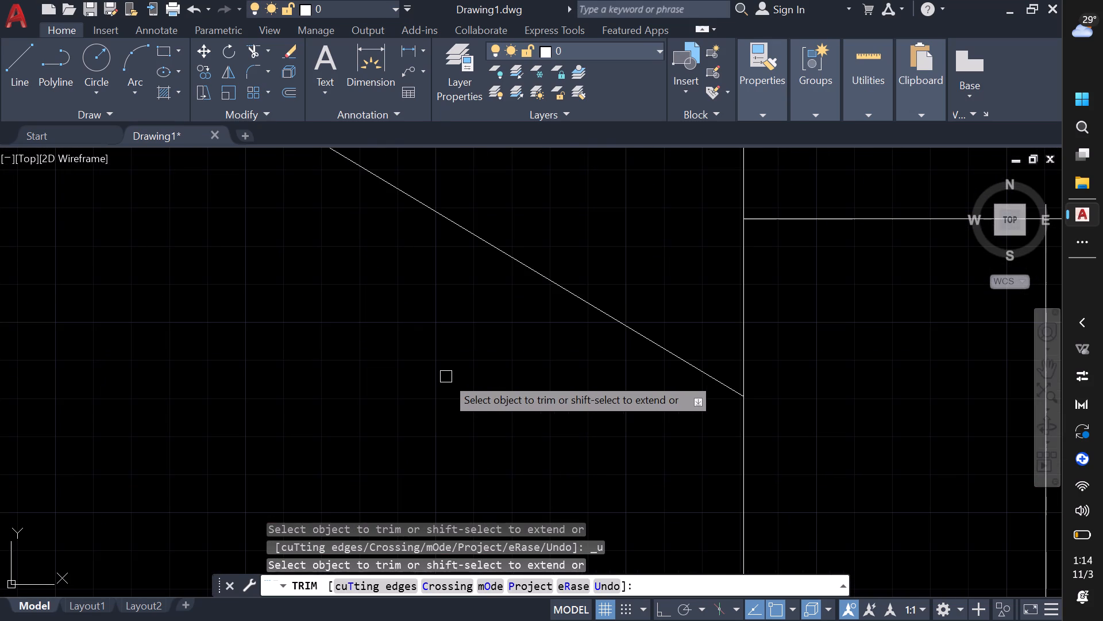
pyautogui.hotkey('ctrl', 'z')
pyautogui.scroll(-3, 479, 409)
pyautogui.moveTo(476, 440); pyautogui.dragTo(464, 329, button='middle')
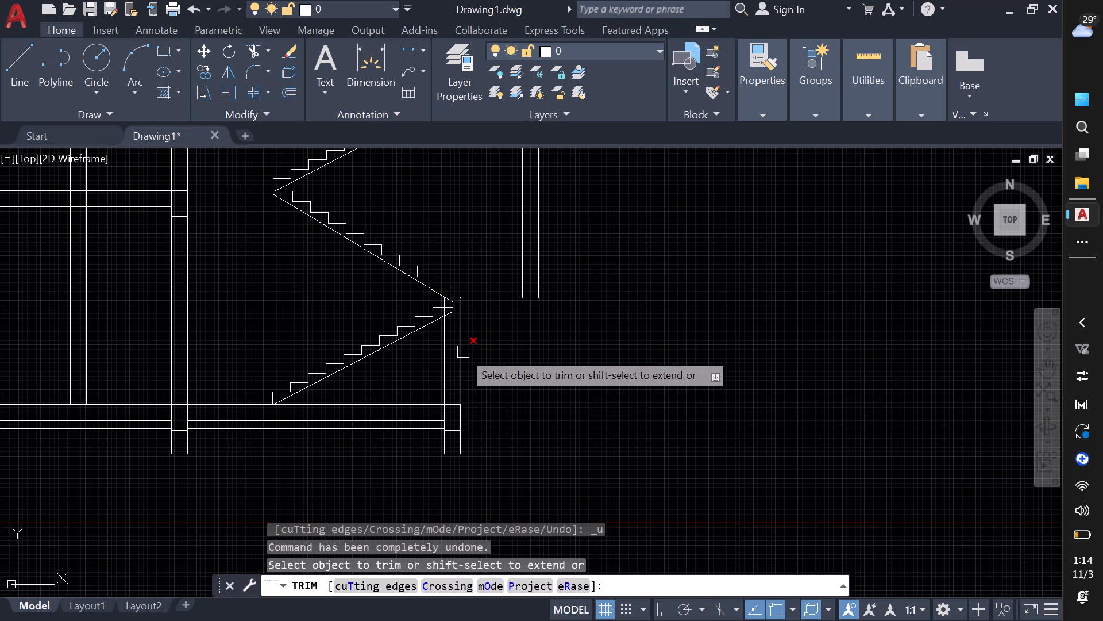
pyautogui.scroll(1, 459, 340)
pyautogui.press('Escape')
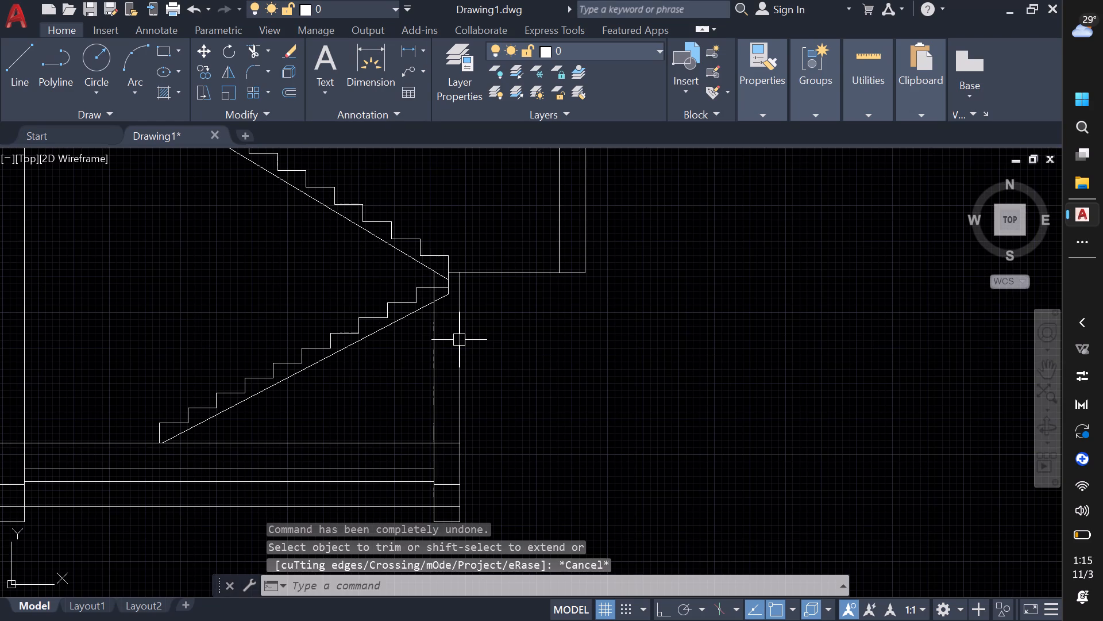
# Trim the short wall's inner line above the top tread of the lowest flight.
pyautogui.write('tr')
pyautogui.press('space')
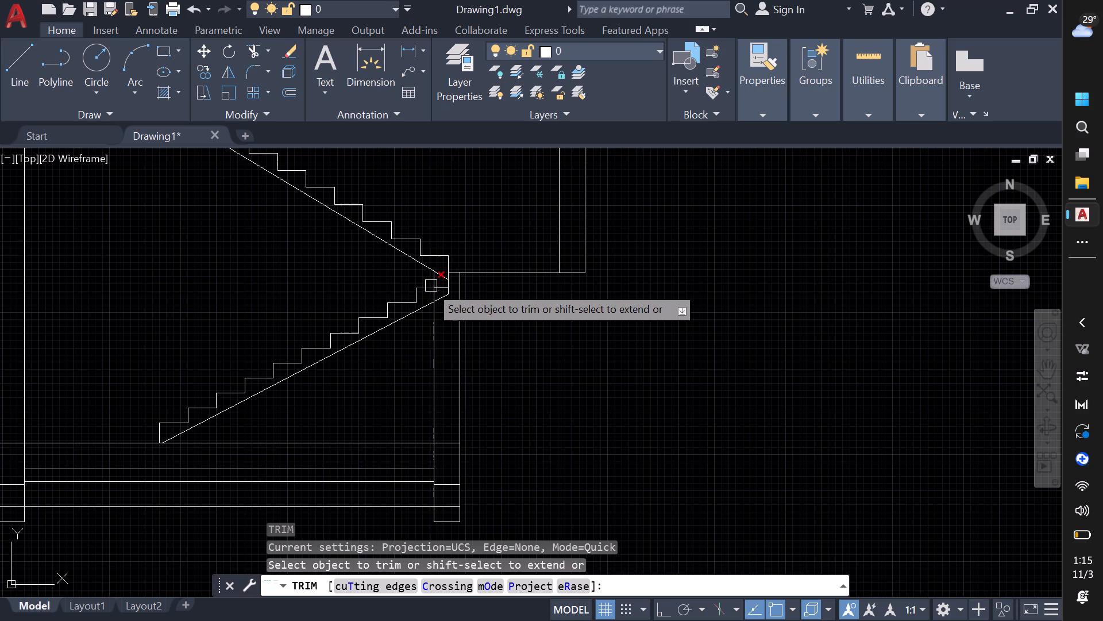
pyautogui.scroll(3, 428, 282)
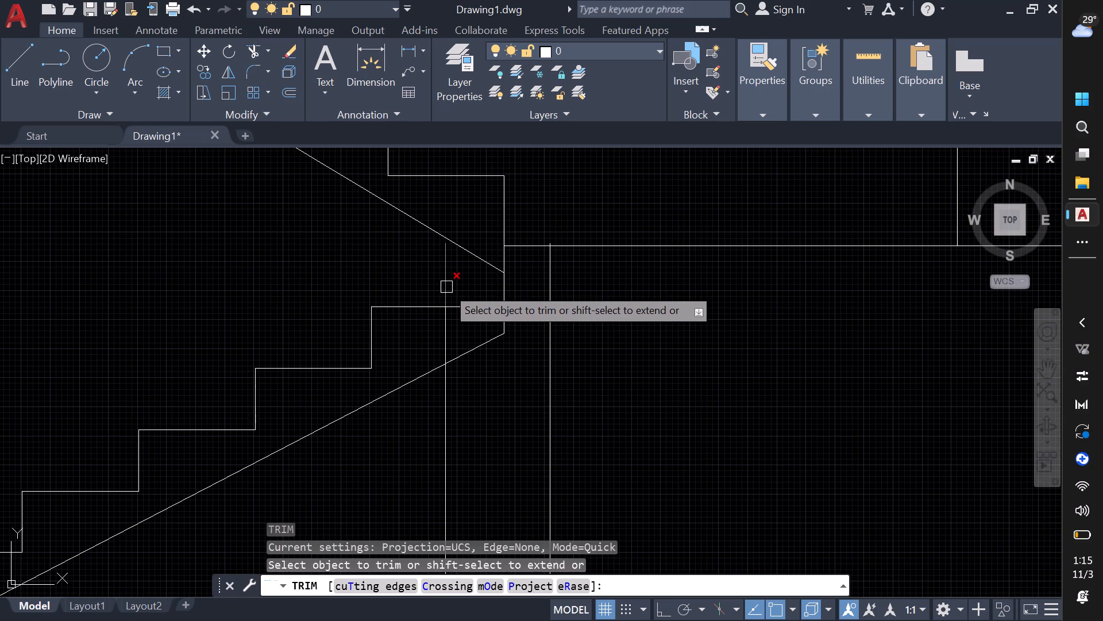
pyautogui.moveTo(469, 285); pyautogui.dragTo(442, 279)
pyautogui.scroll(-1, 483, 397)
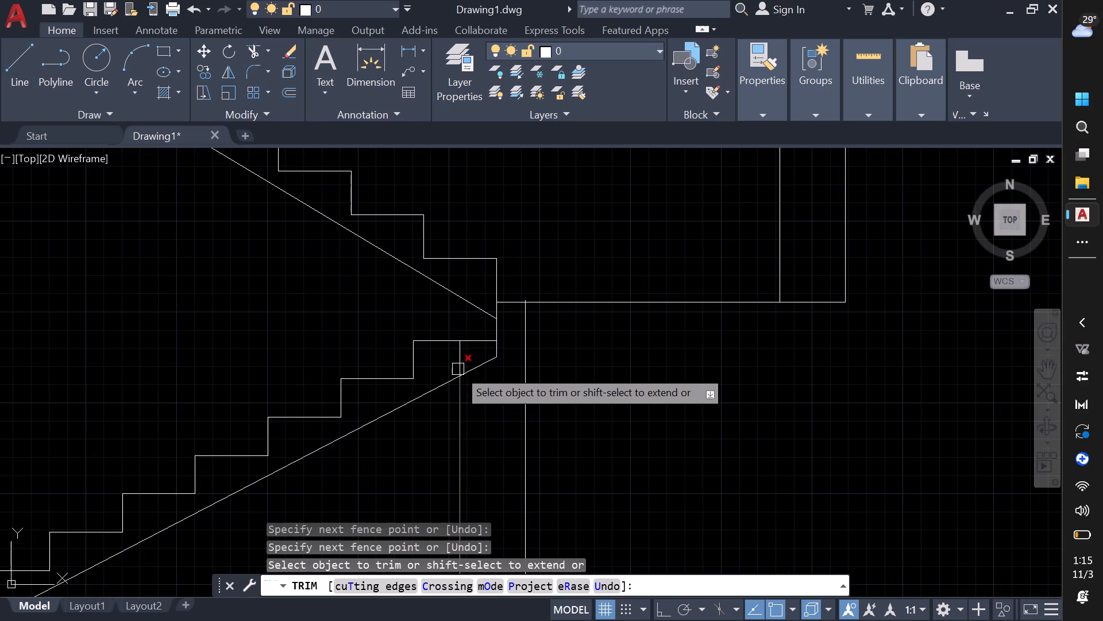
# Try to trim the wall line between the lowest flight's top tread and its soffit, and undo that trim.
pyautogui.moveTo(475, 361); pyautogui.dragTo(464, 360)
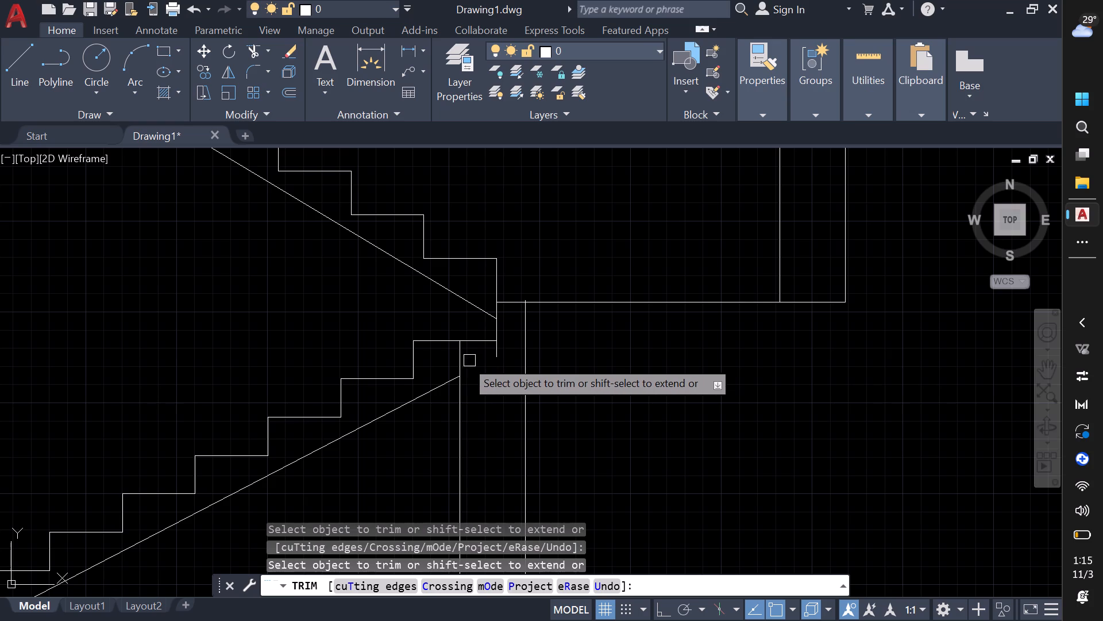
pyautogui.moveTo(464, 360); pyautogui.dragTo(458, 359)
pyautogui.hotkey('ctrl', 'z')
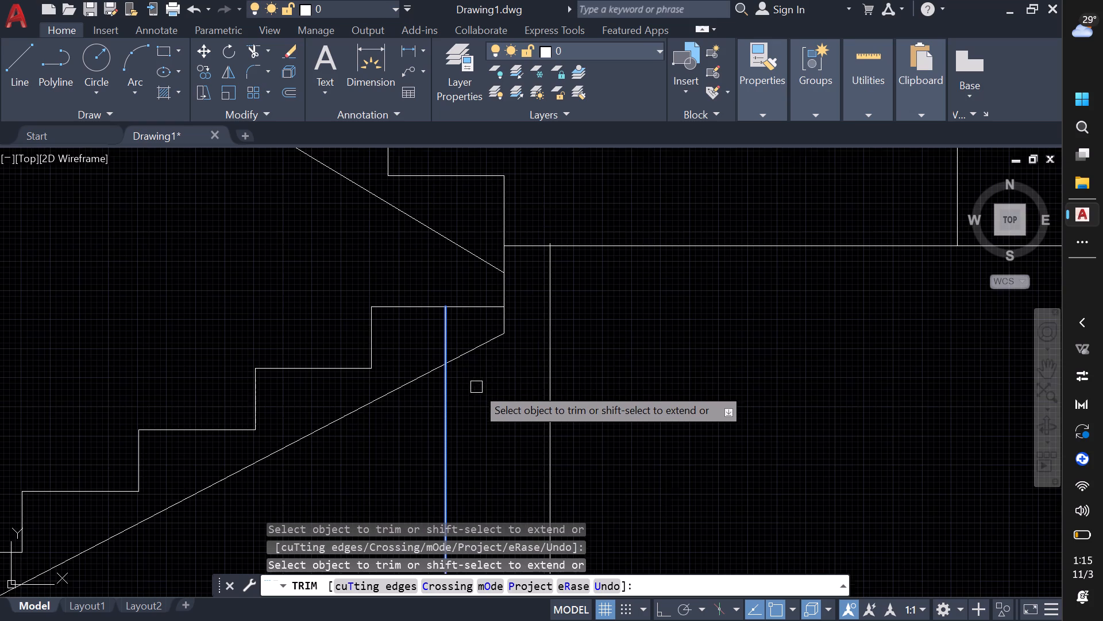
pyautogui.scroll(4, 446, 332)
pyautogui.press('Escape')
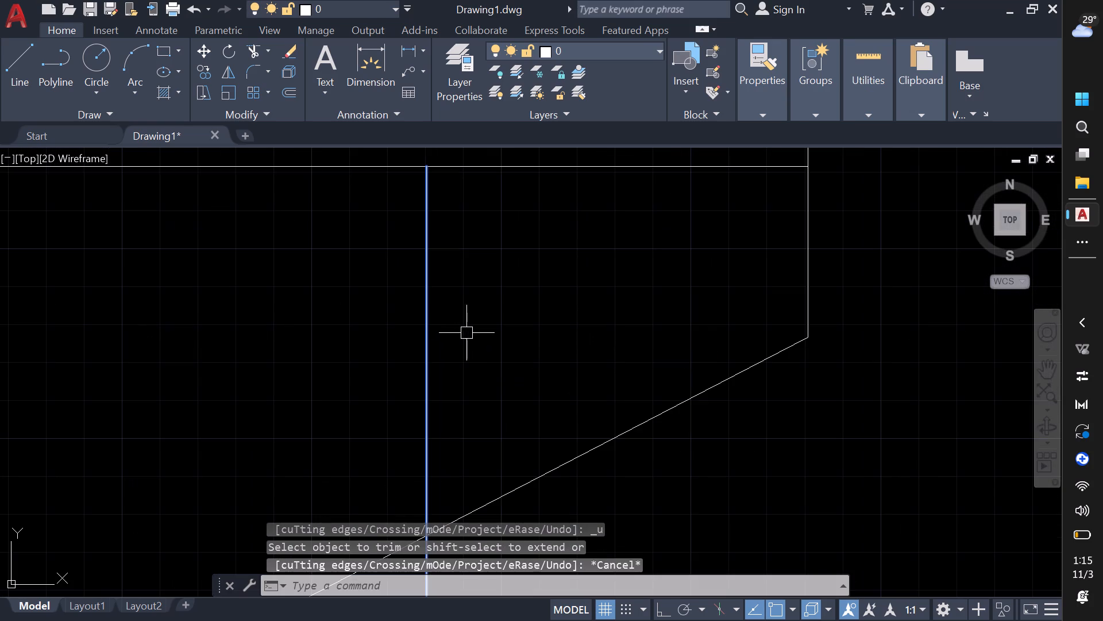
# Trim the short wall's inner line between the lowest flight's top tread and its sloping soffit line.
pyautogui.write('tr')
pyautogui.press('space')
pyautogui.moveTo(346, 329); pyautogui.dragTo(348, 329)
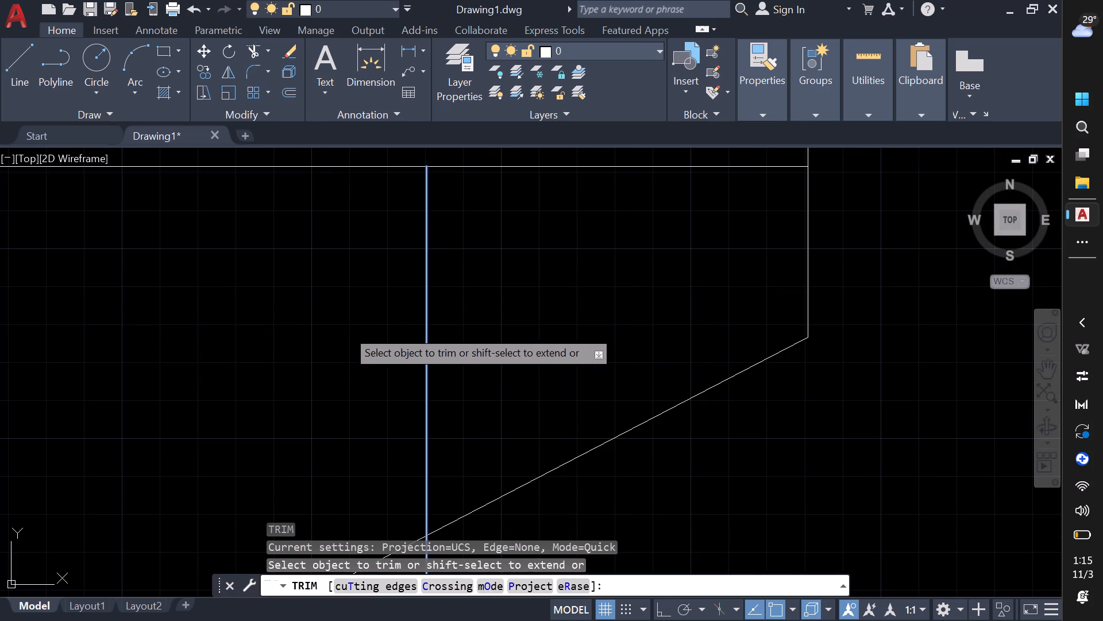
pyautogui.moveTo(348, 329); pyautogui.dragTo(443, 343)
pyautogui.scroll(-3, 445, 347)
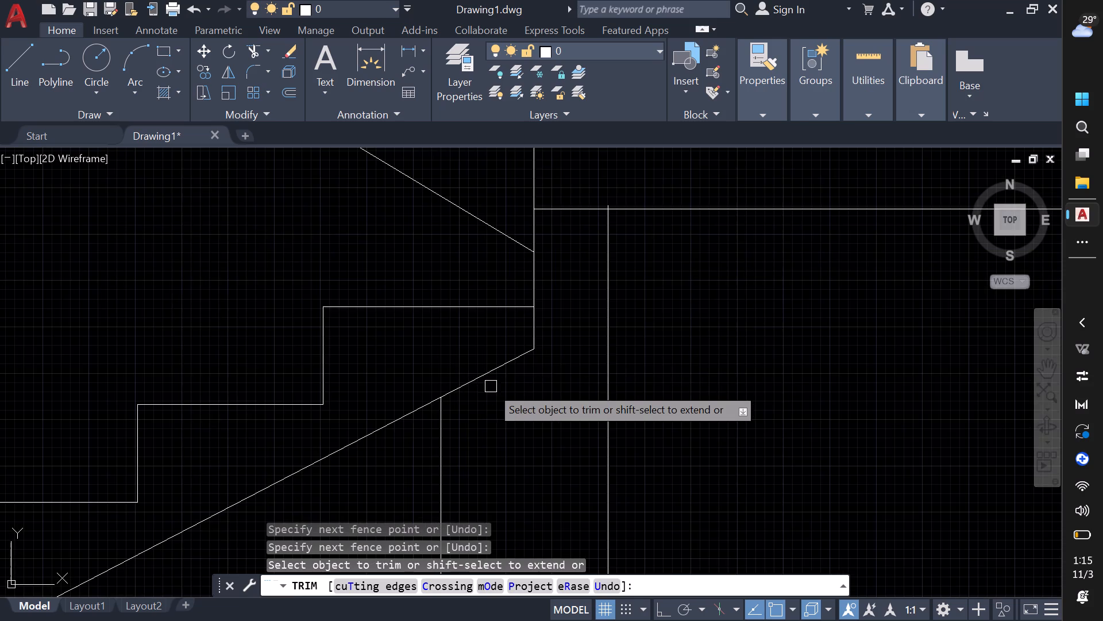
# Examine the combined building and staircase section from the trimmed wall up to the roof slab.
pyautogui.scroll(-2, 492, 398)
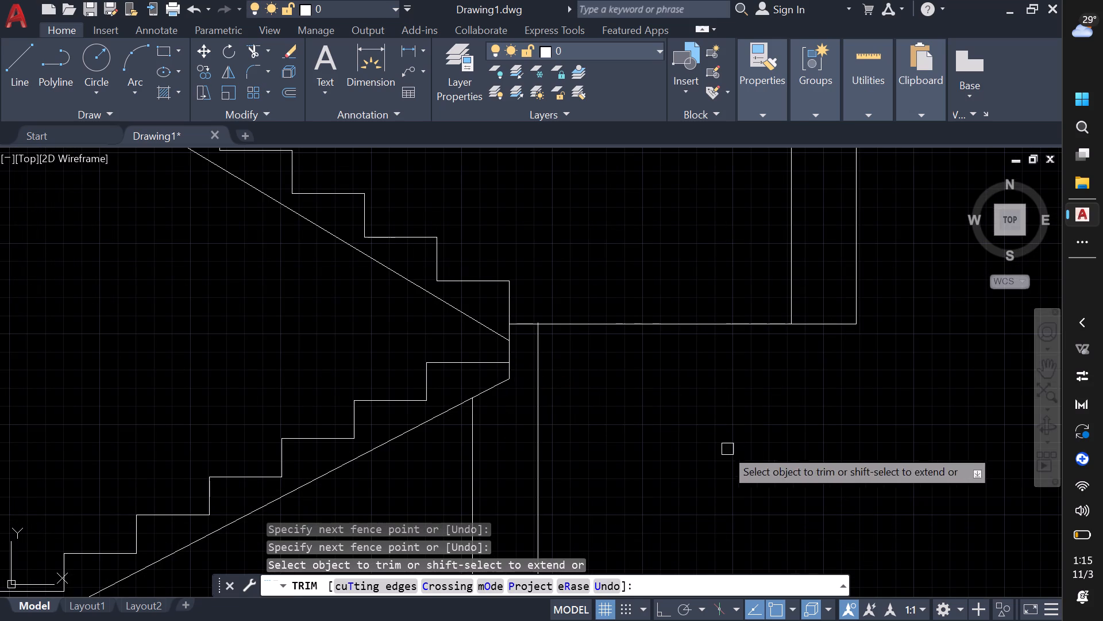
pyautogui.scroll(-1, 568, 405)
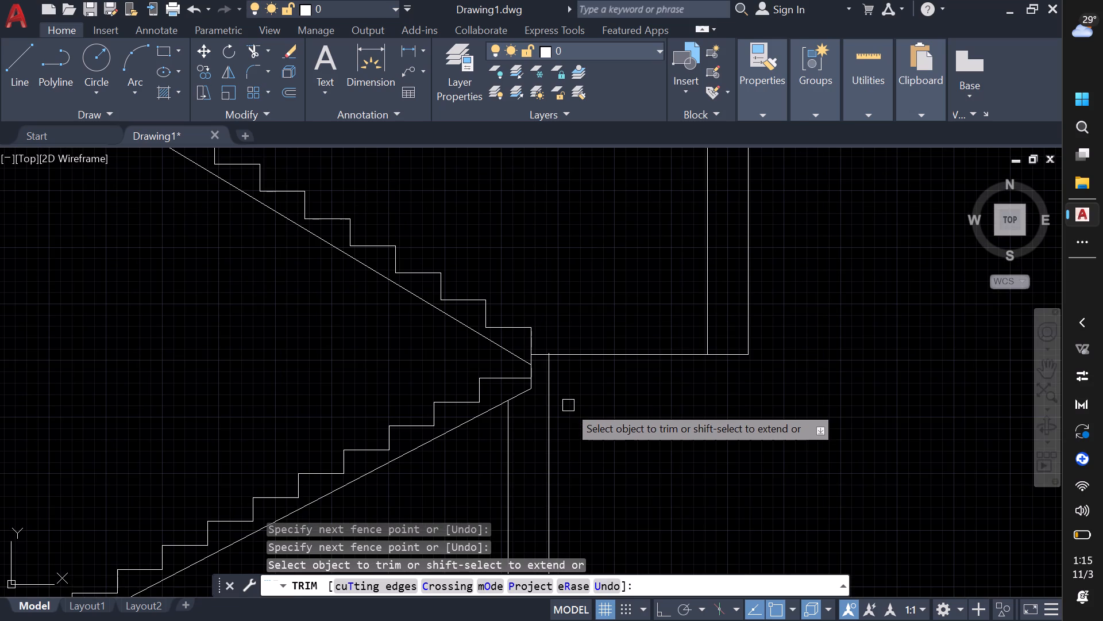
pyautogui.scroll(-2, 573, 398)
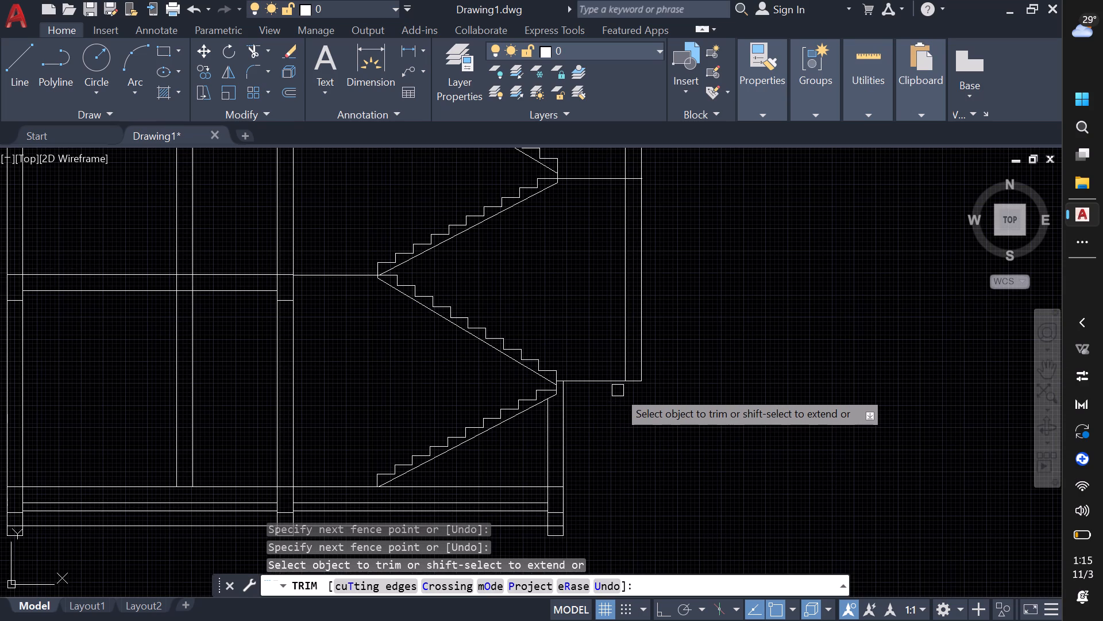
pyautogui.scroll(-1, 504, 303)
pyautogui.moveTo(392, 213); pyautogui.dragTo(395, 229, button='middle')
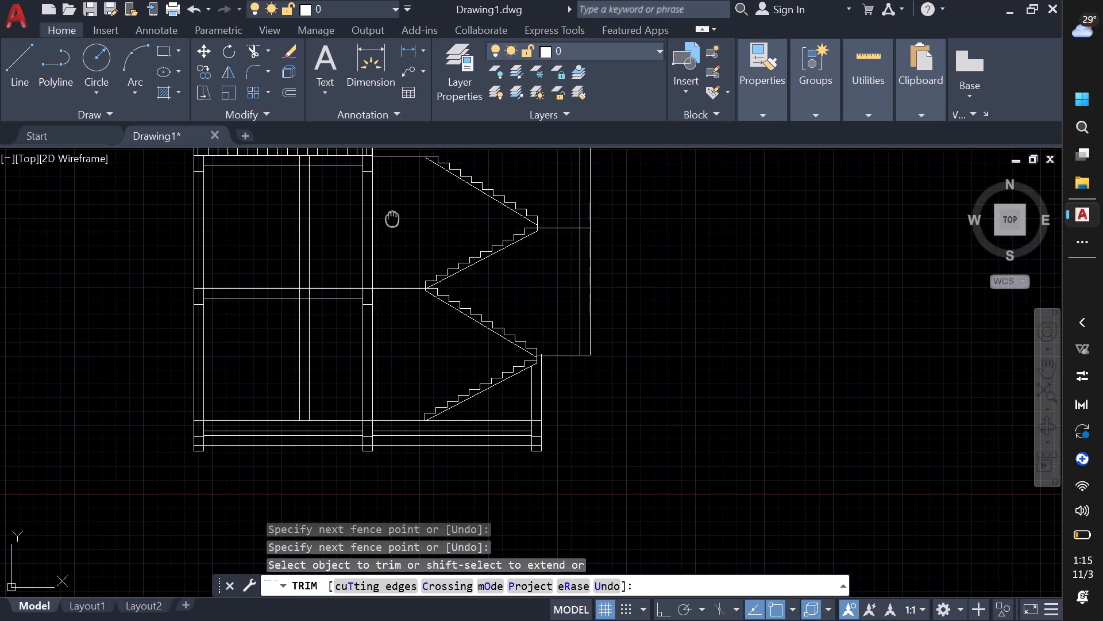
pyautogui.moveTo(395, 229); pyautogui.dragTo(442, 329, button='middle')
pyautogui.moveTo(439, 332); pyautogui.dragTo(430, 287, button='middle')
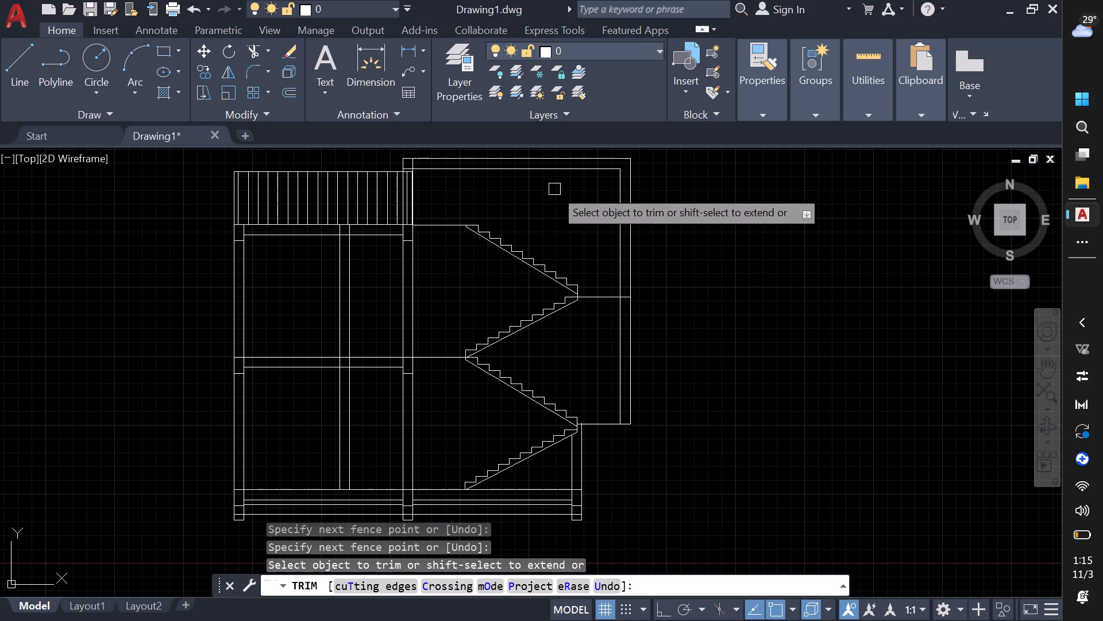
pyautogui.press('Escape')
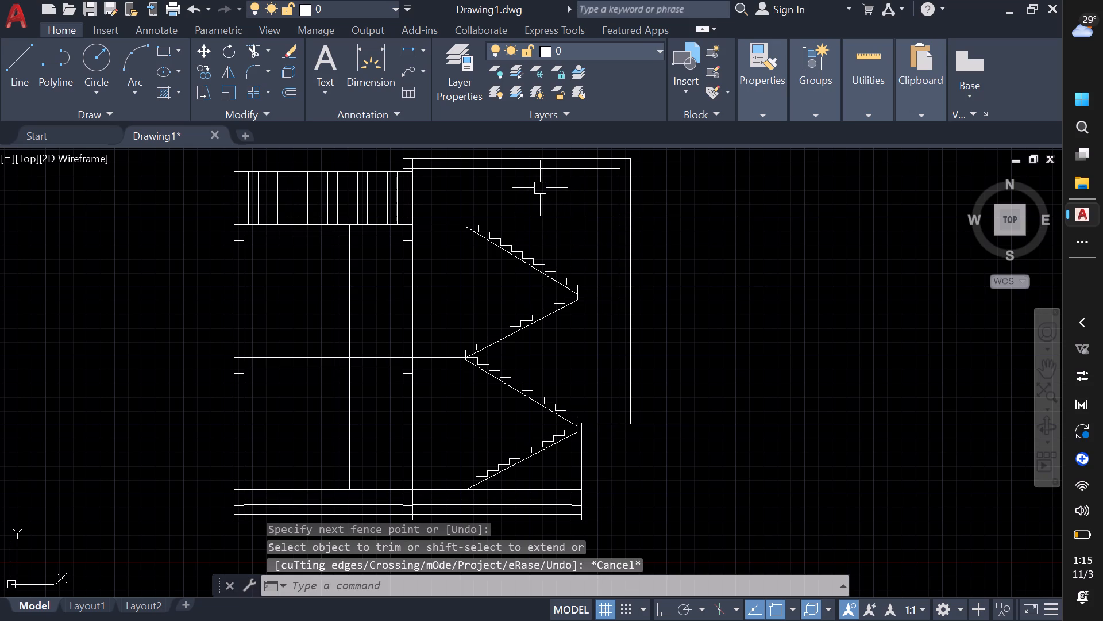
# Draw a 10' vertical line upward from the wall face where the top landing meets the railing base, with Ortho on.
pyautogui.press('d')
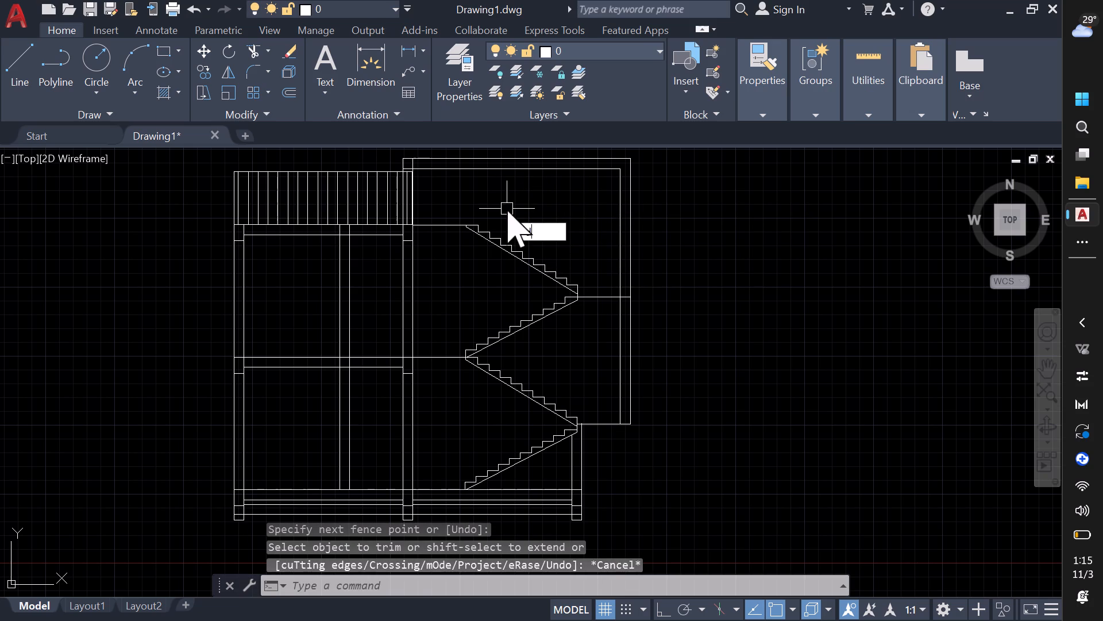
pyautogui.press('Escape')
pyautogui.write('l')
pyautogui.press('space')
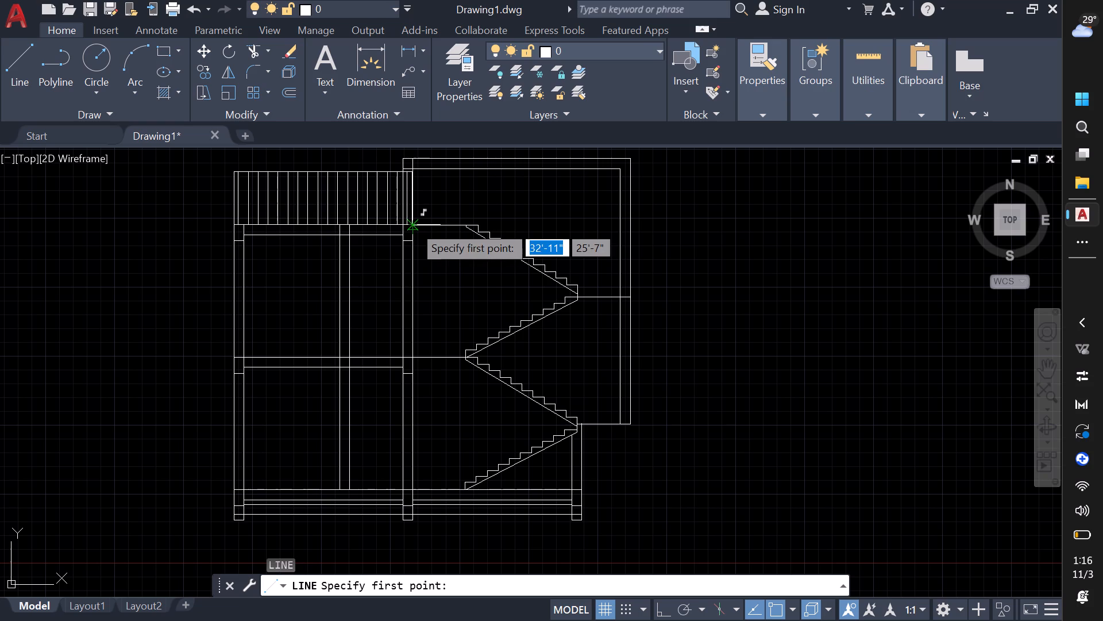
pyautogui.click(413, 225)
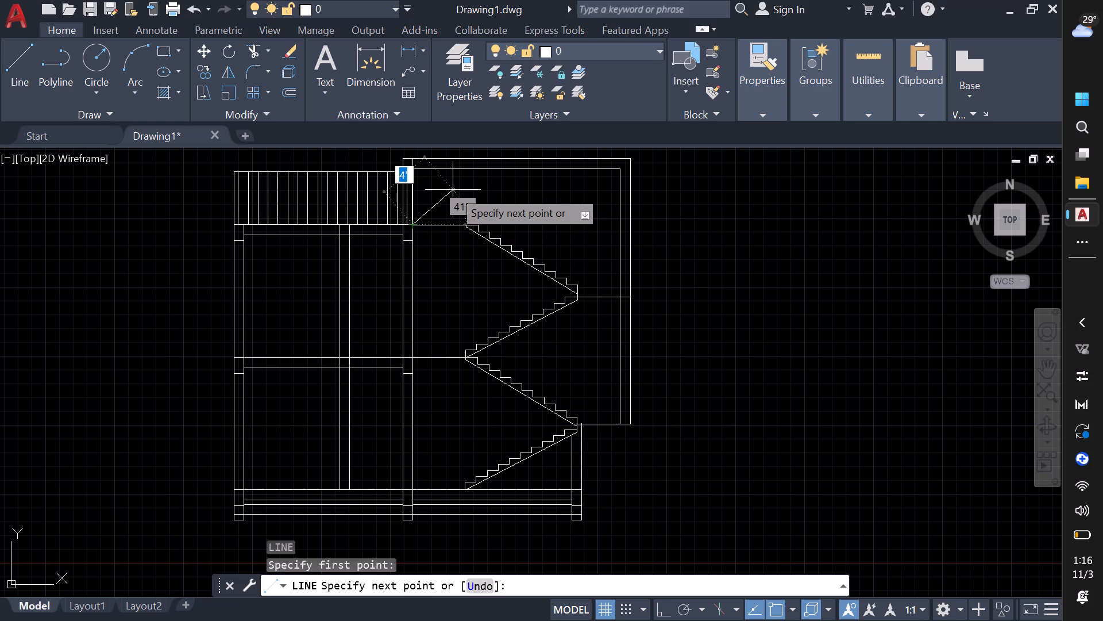
pyautogui.moveTo(442, 214); pyautogui.dragTo(446, 386, button='middle')
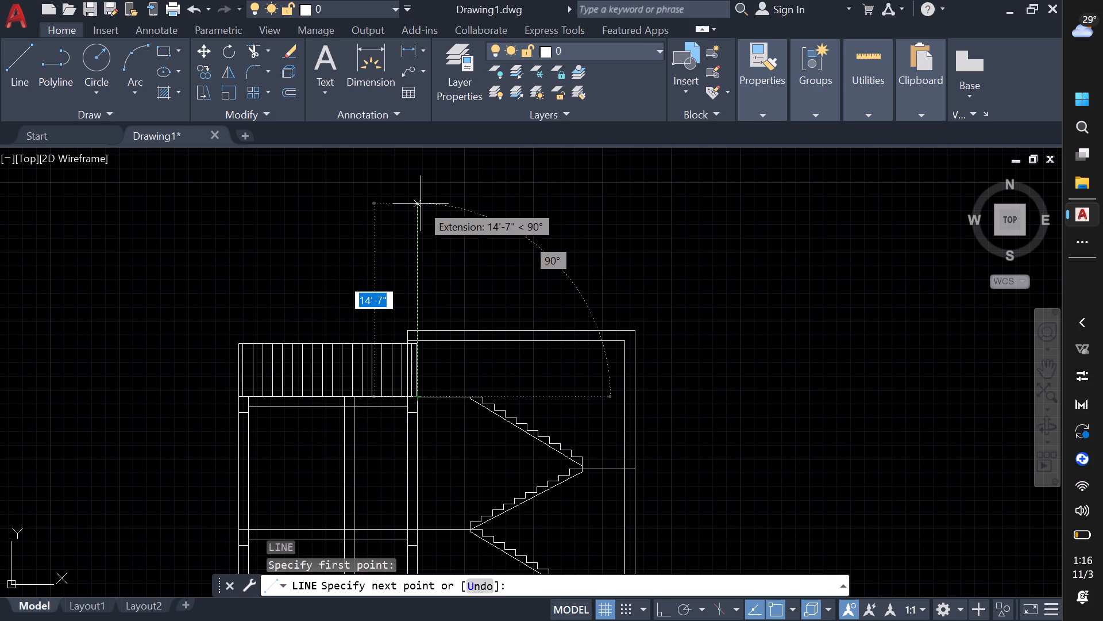
pyautogui.hotkey('shift', 'F8')
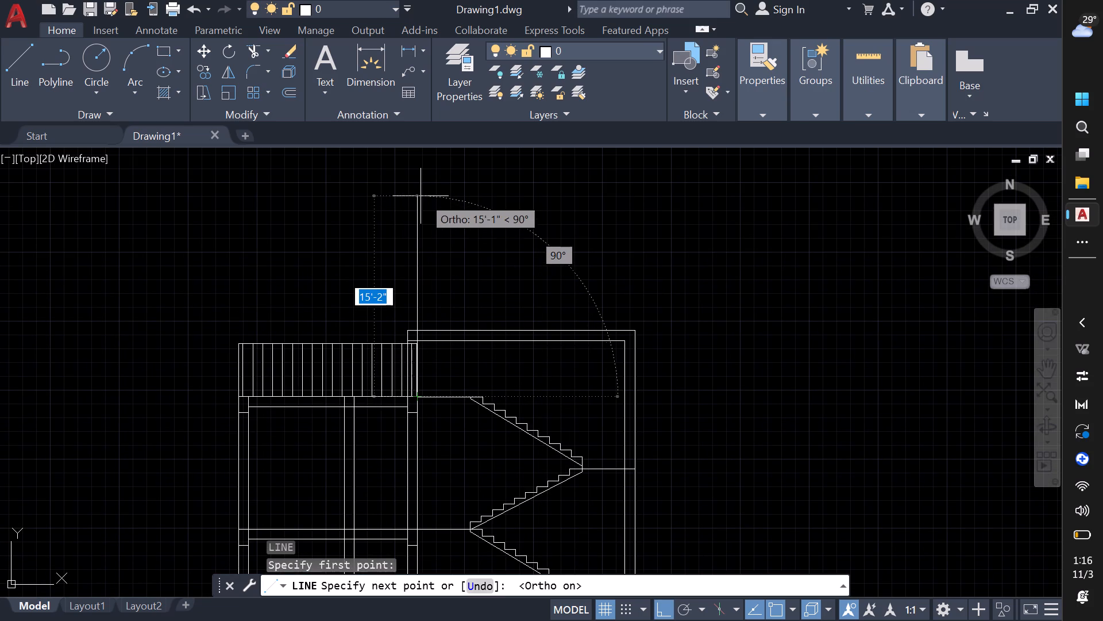
pyautogui.press('1')
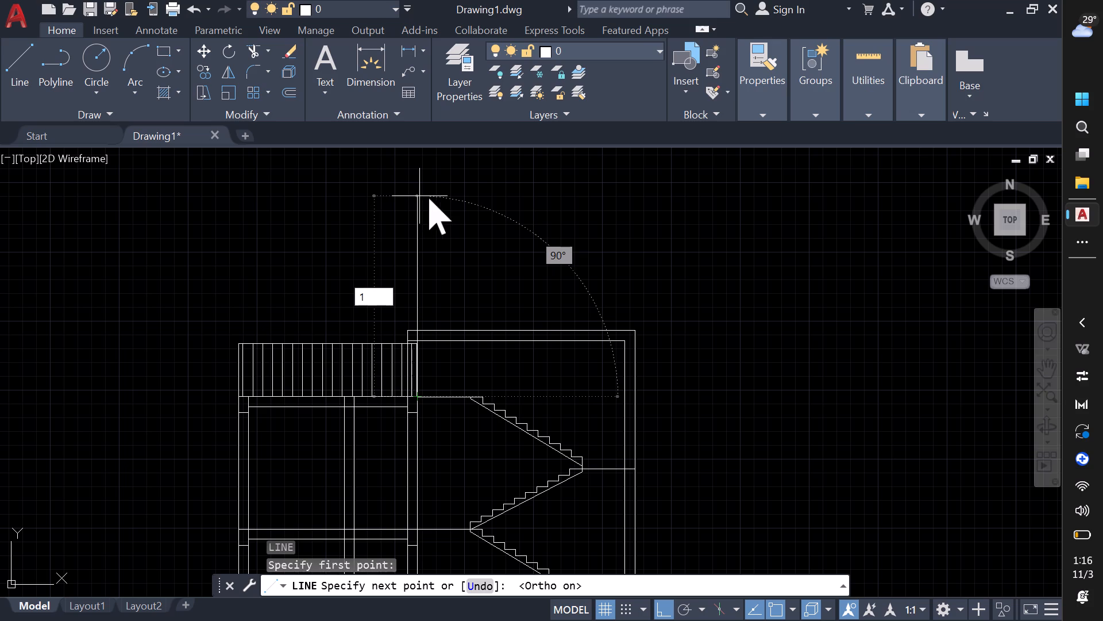
pyautogui.press('0')
pyautogui.press("'")
pyautogui.press('Return')
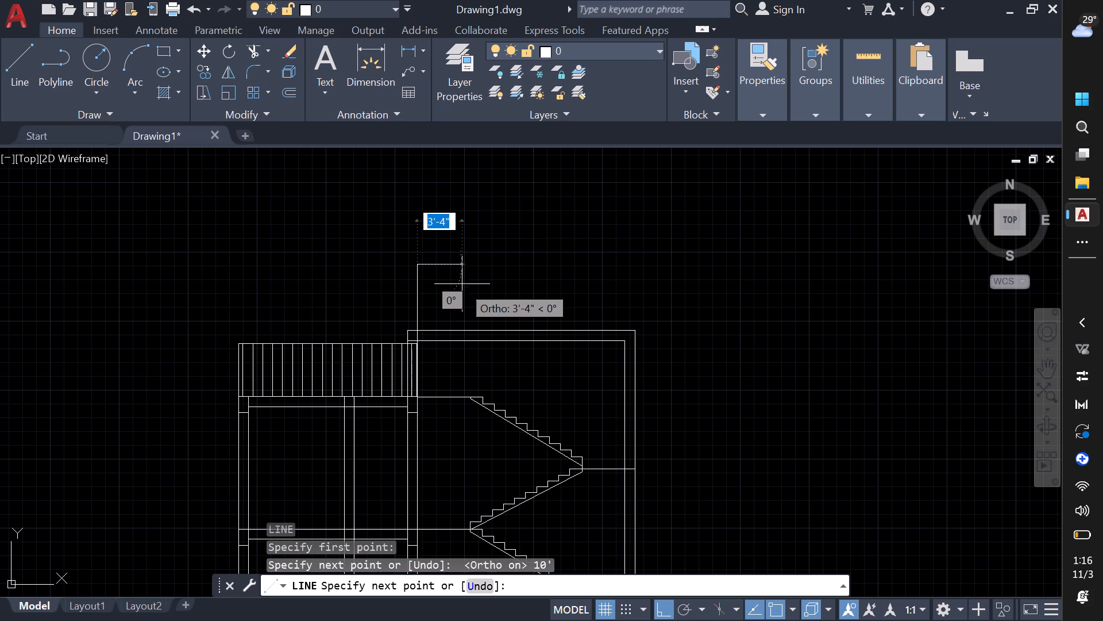
pyautogui.press('Escape')
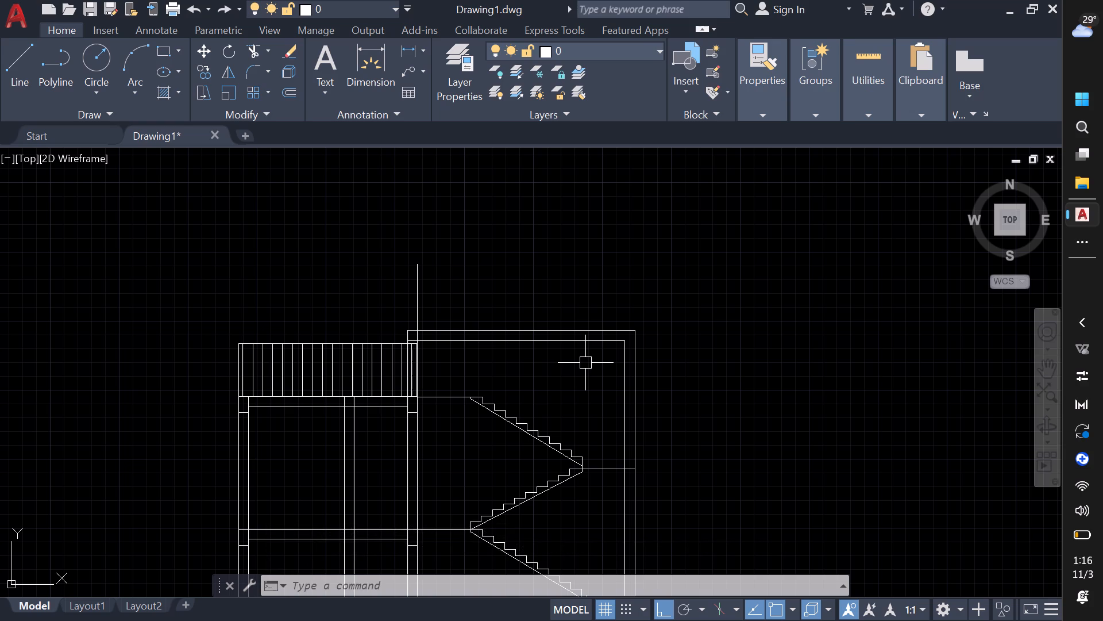
# Extend the roof slab's lower line to the far wall's outer line, and that wall's inner line to the slab's upper line.
pyautogui.press('e')
pyautogui.press('x')
pyautogui.press('space')
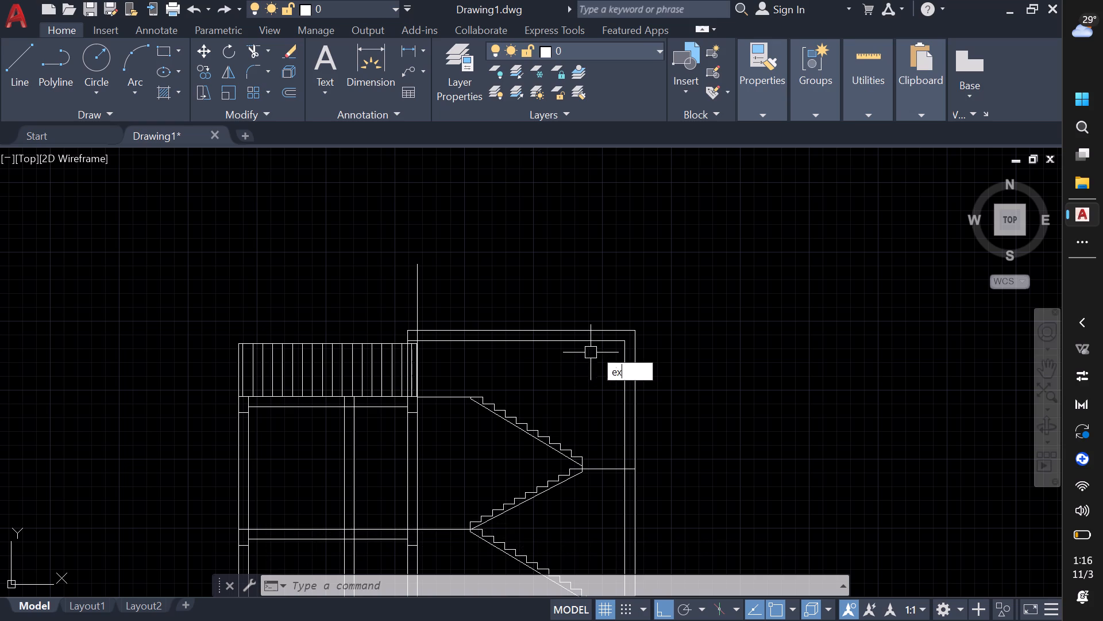
pyautogui.click(605, 341)
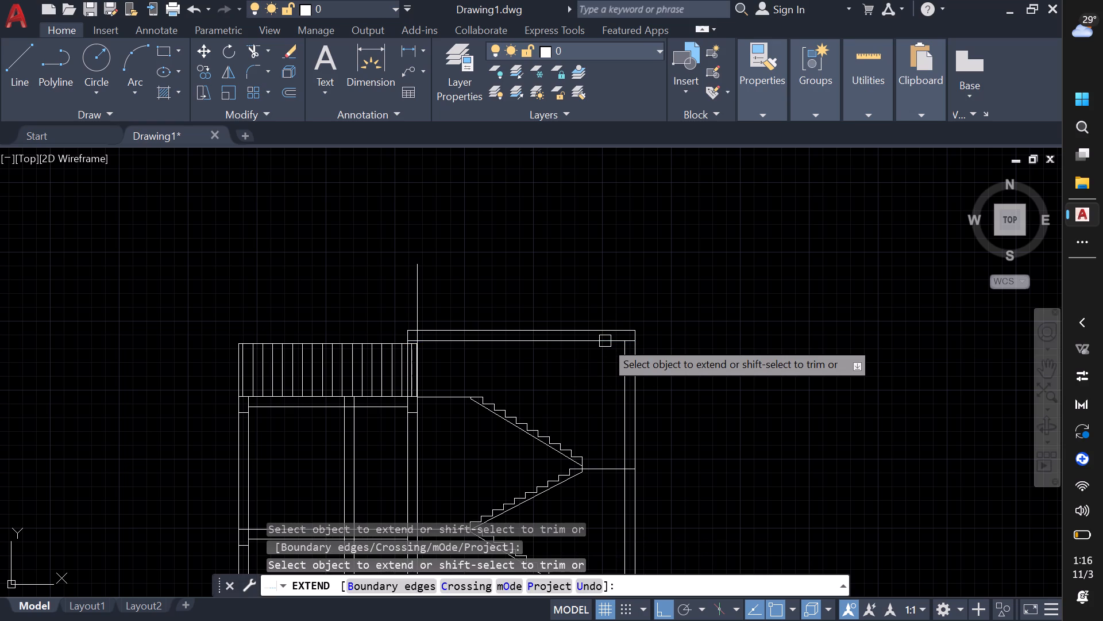
pyautogui.press('Escape')
pyautogui.write('ex')
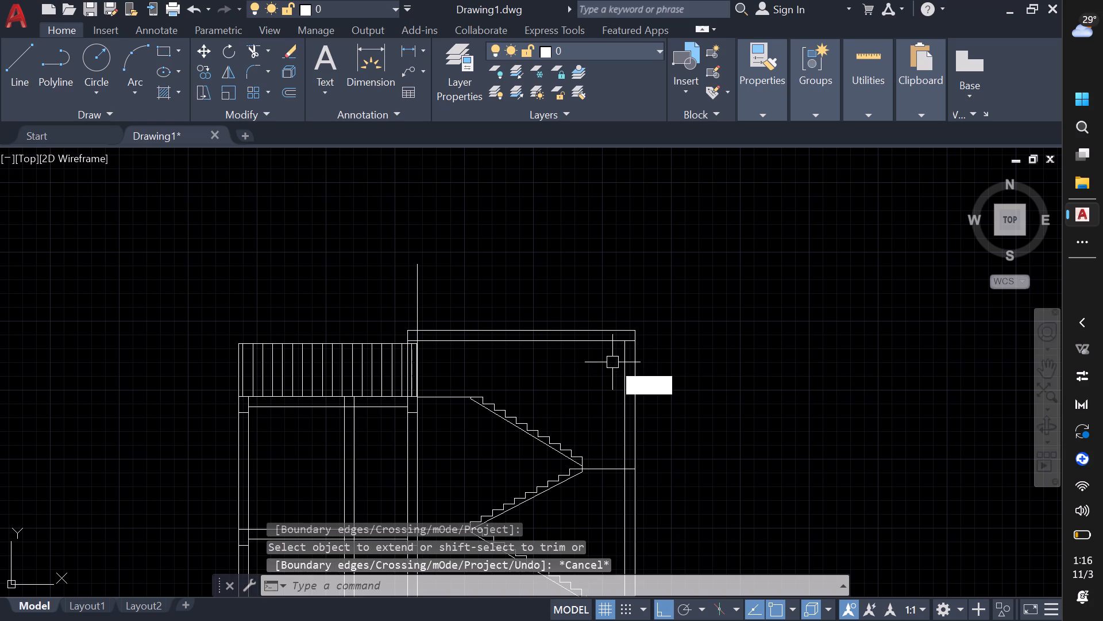
pyautogui.press('space')
pyautogui.click(620, 363)
pyautogui.press('Escape')
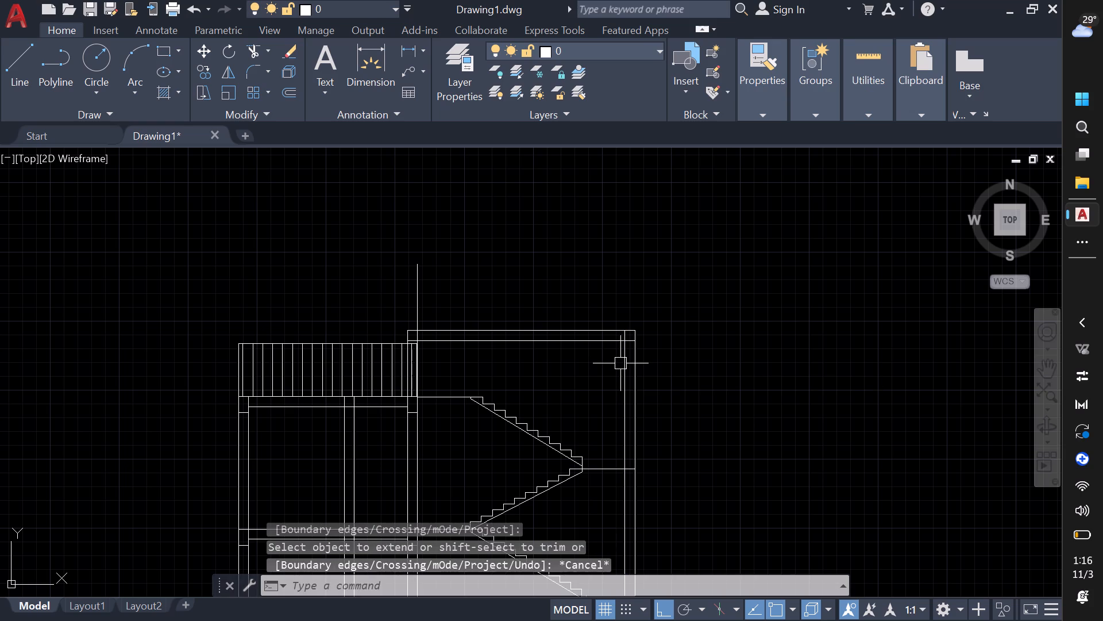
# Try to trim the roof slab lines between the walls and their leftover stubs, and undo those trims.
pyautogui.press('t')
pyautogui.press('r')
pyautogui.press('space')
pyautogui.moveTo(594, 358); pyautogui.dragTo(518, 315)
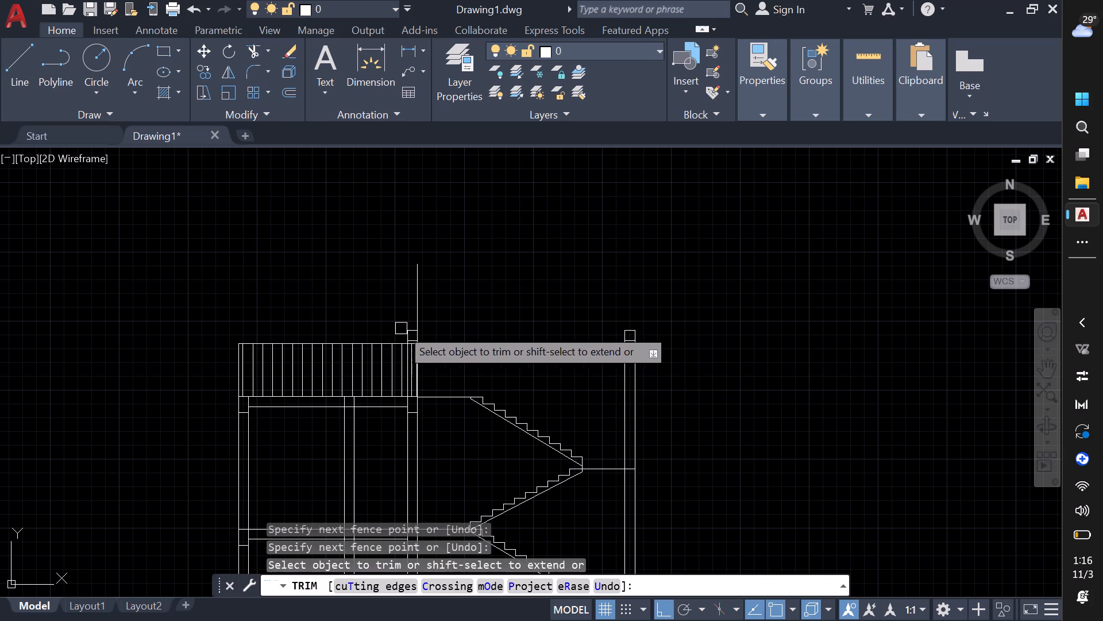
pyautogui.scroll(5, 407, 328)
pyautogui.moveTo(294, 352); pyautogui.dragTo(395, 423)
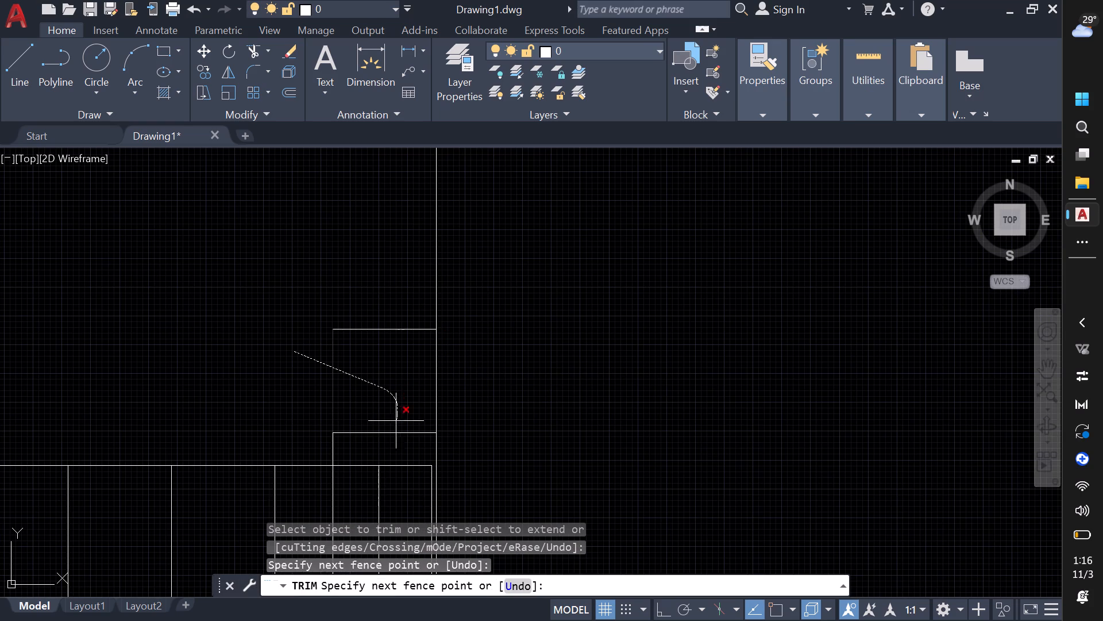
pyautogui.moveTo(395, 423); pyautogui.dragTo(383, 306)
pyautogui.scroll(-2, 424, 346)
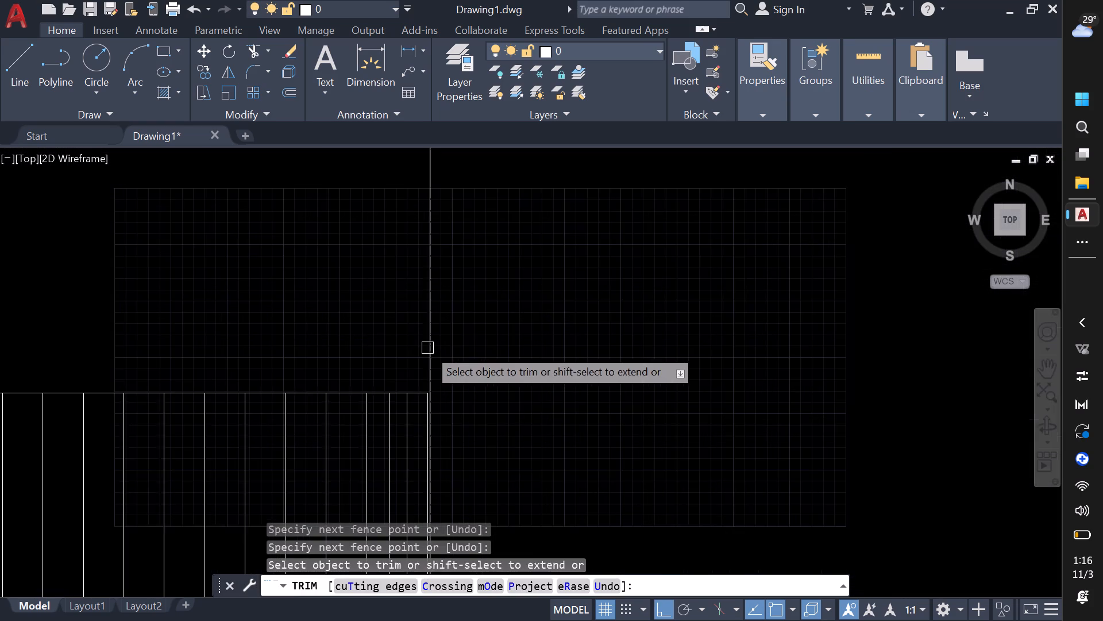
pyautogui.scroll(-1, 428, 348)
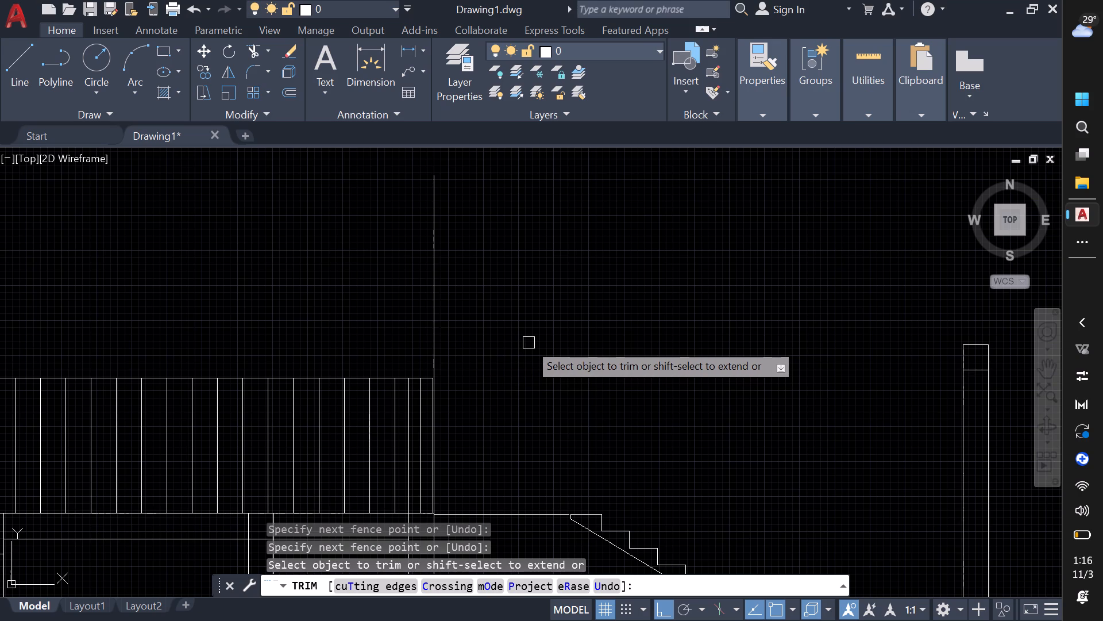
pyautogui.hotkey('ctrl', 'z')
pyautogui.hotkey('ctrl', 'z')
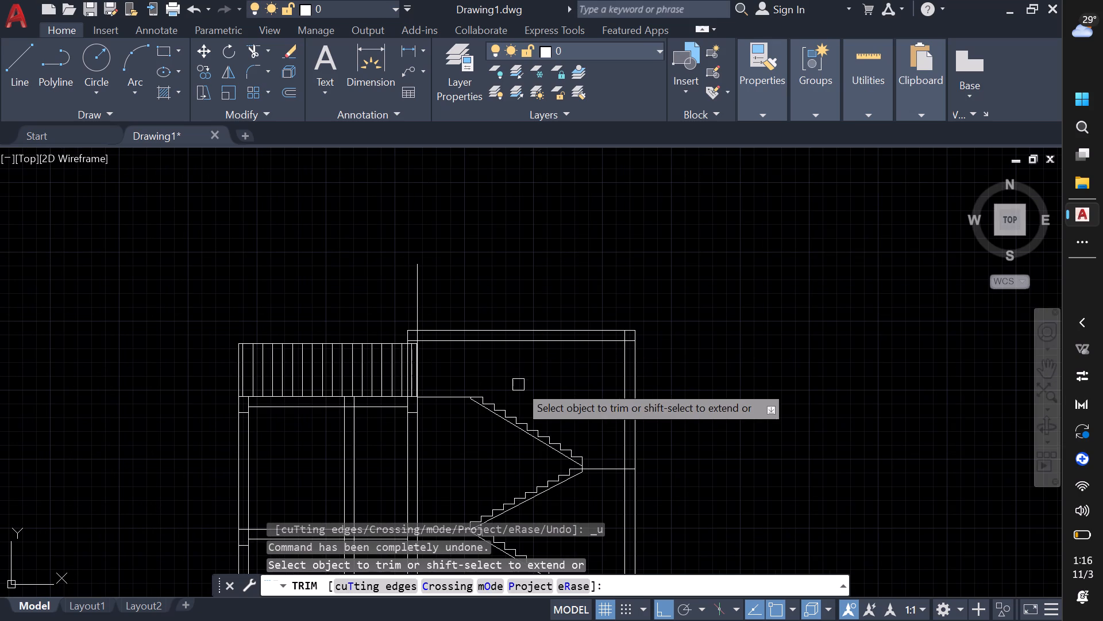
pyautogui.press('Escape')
# Draw a horizontal line about 24'-5" long from the top of the new vertical line, past the far wall.
pyautogui.moveTo(451, 296); pyautogui.dragTo(385, 287)
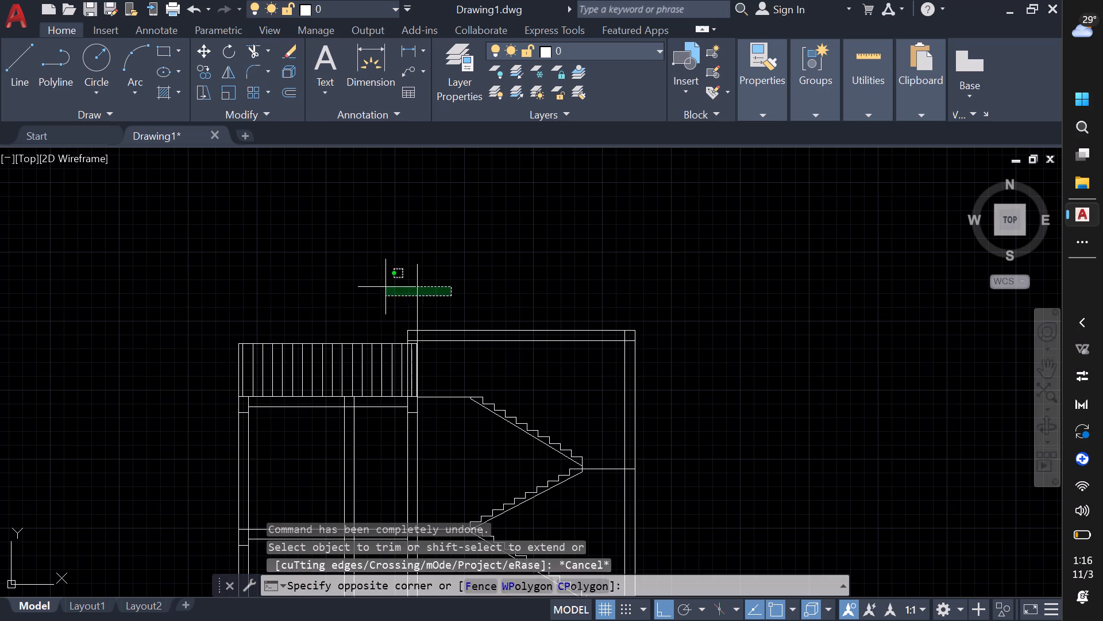
pyautogui.moveTo(385, 287); pyautogui.dragTo(386, 285)
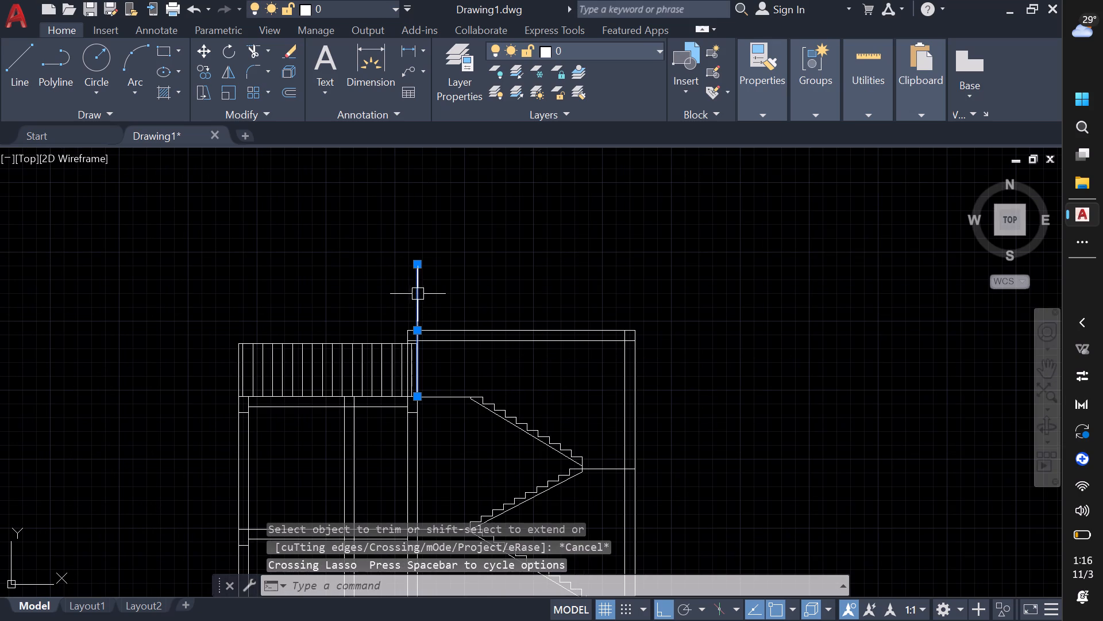
pyautogui.press('l')
pyautogui.press('space')
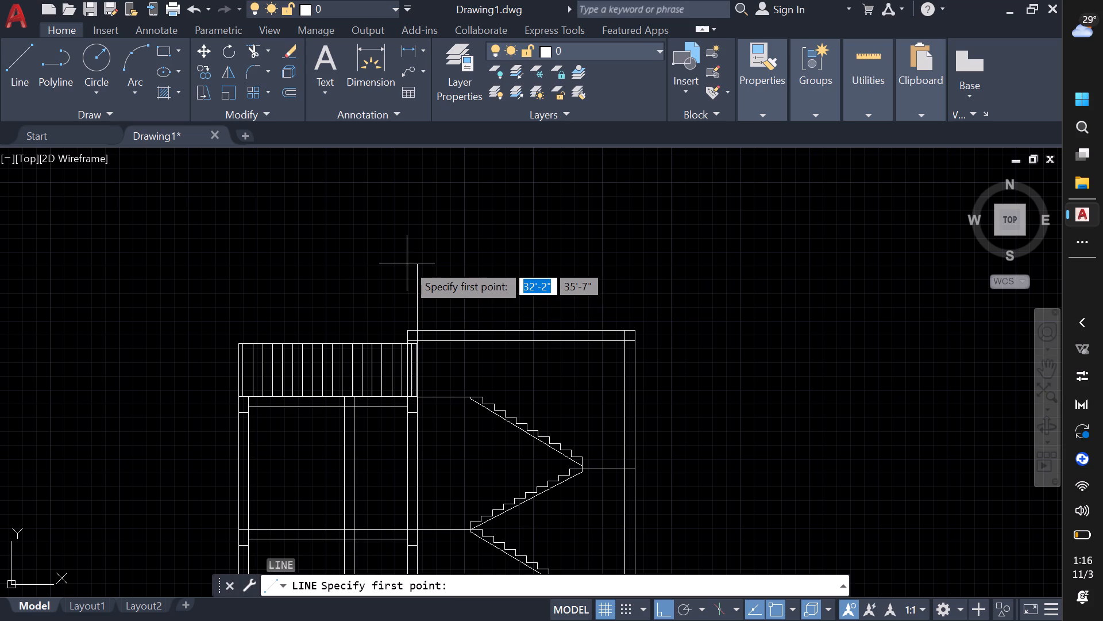
pyautogui.click(420, 264)
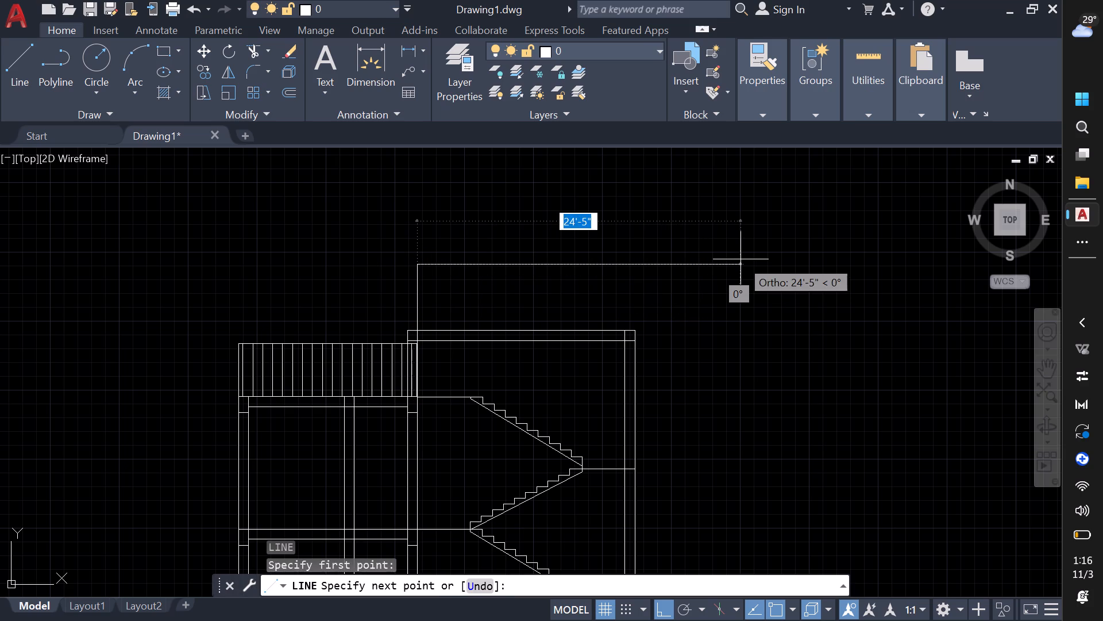
pyautogui.click(741, 259)
pyautogui.press('Escape')
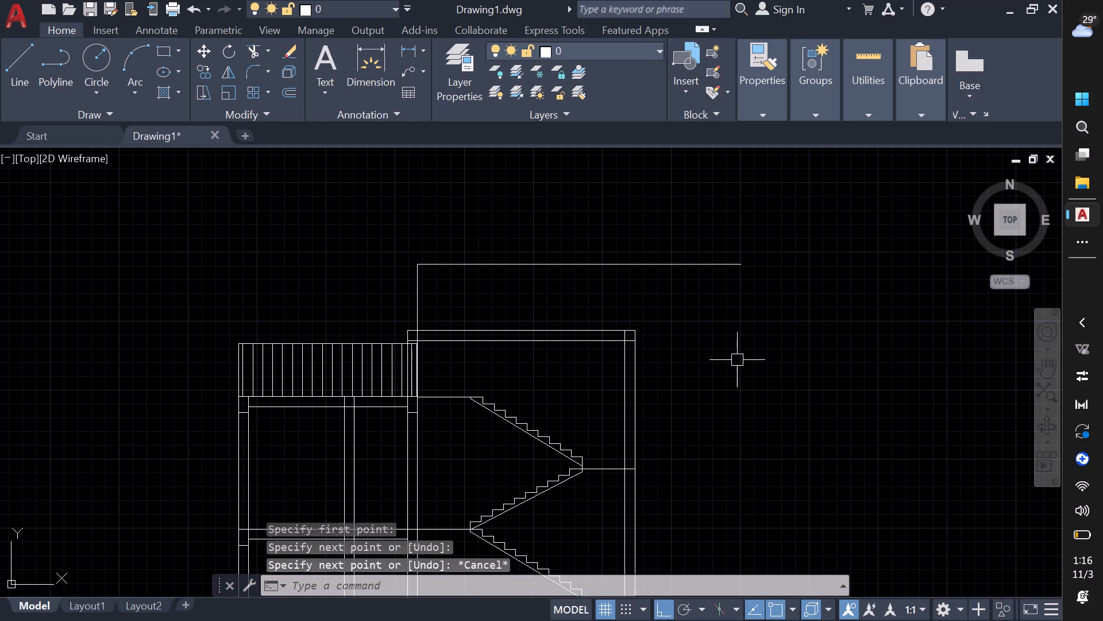
# Extend the far wall's inner and outer lines up to the new horizontal top line.
pyautogui.write('ex')
pyautogui.press('space')
pyautogui.moveTo(692, 382); pyautogui.dragTo(573, 405)
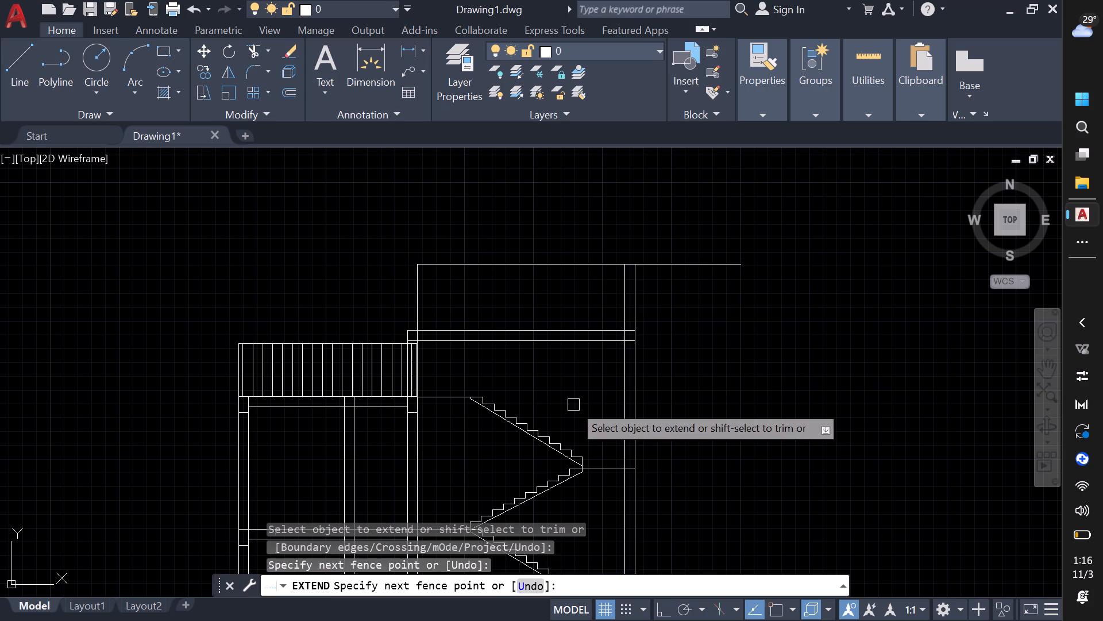
pyautogui.press('Escape')
# Trim the old roof slab's two lines where they cross the thickness of the far wall.
pyautogui.scroll(3, 638, 341)
pyautogui.press('t')
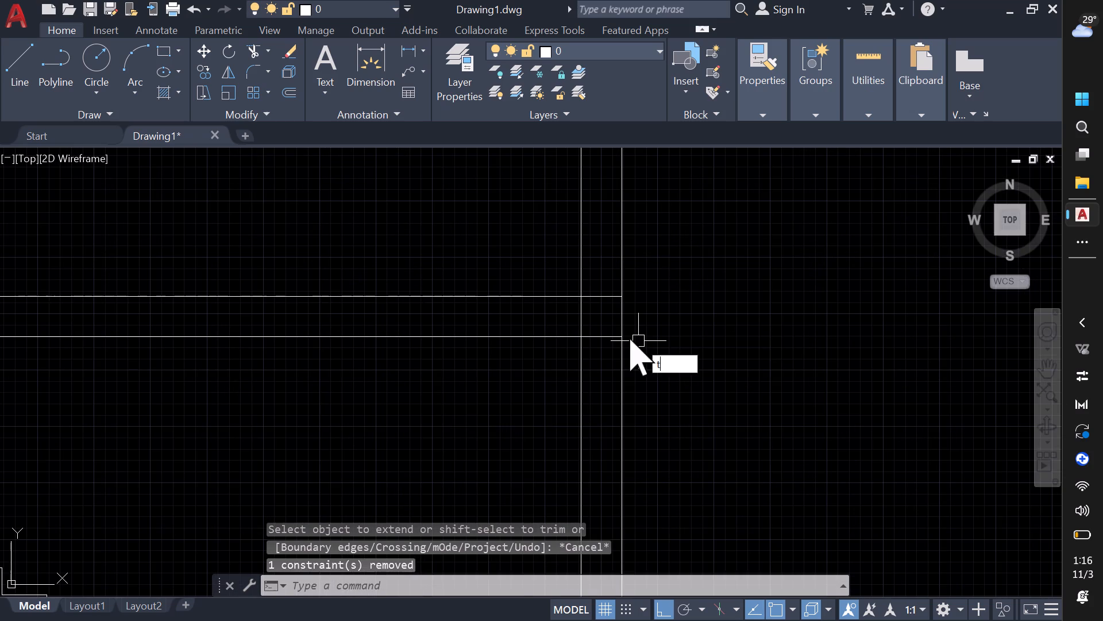
pyautogui.press('r')
pyautogui.press('space')
pyautogui.moveTo(597, 271); pyautogui.dragTo(606, 391)
# Trim the new top line's overhang beyond the far wall's outer line.
pyautogui.scroll(-2, 614, 363)
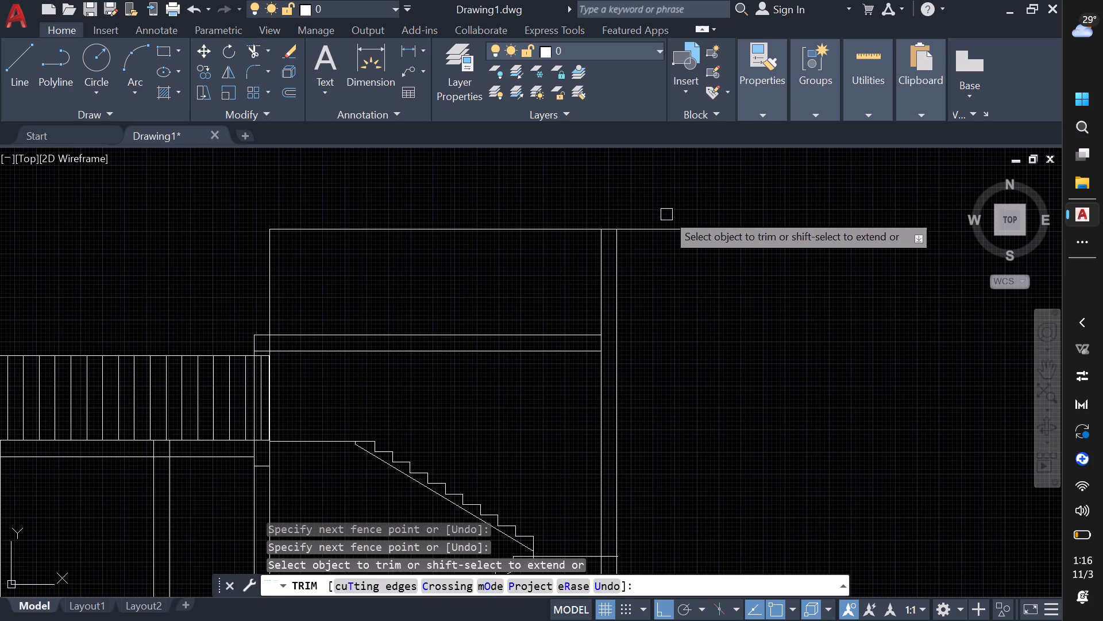
pyautogui.moveTo(665, 189); pyautogui.dragTo(681, 258)
pyautogui.press('Escape')
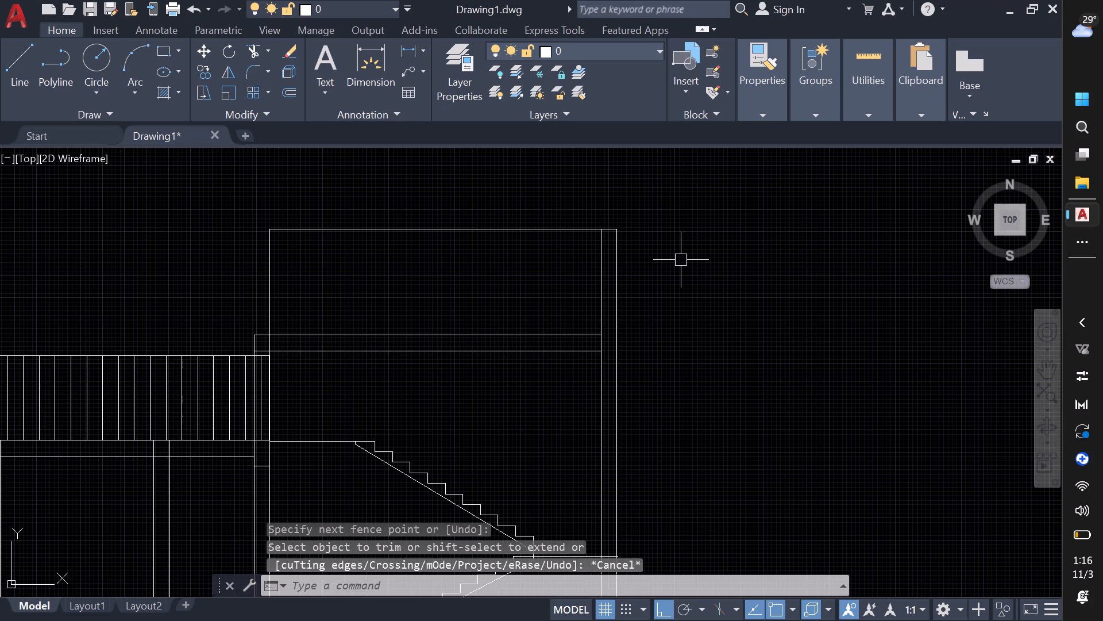
pyautogui.press('space')
pyautogui.press('space')
pyautogui.press('Escape')
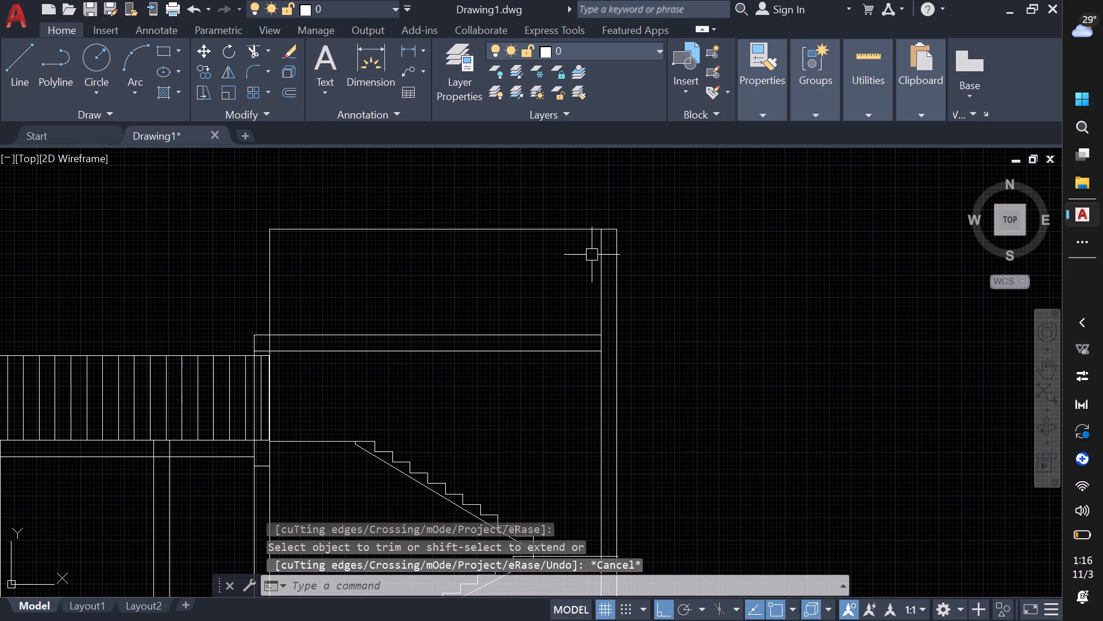
# Offset the new top line 9" downward to form the raised roof slab's underside.
pyautogui.write('o 0')
pyautogui.press('BackSpace')
pyautogui.write('9"')
pyautogui.press('Return')
pyautogui.click(558, 232)
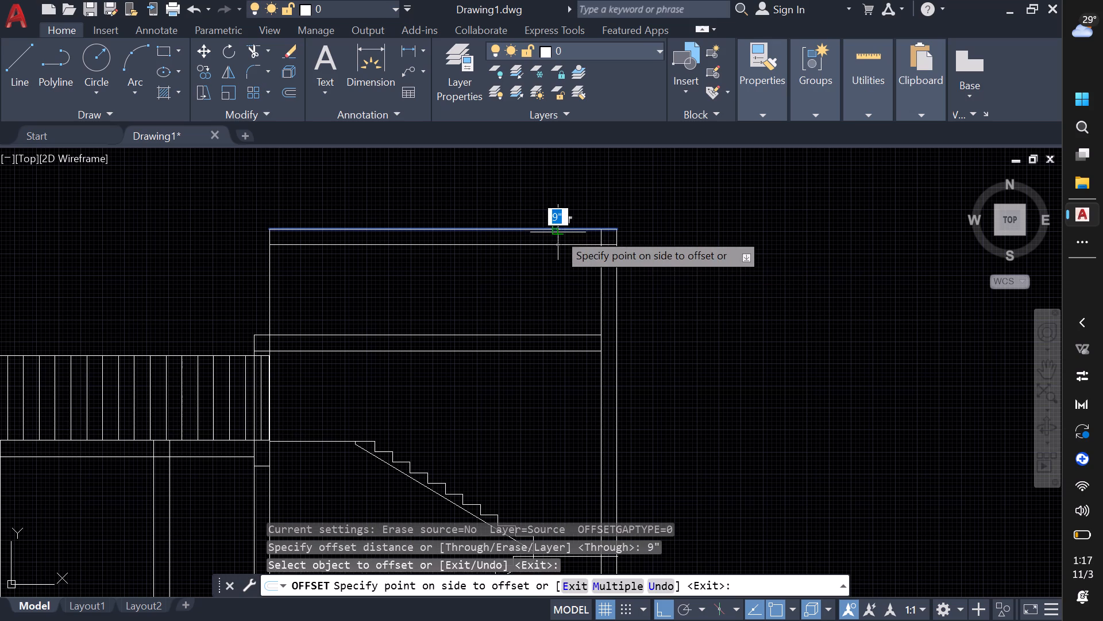
pyautogui.click(563, 241)
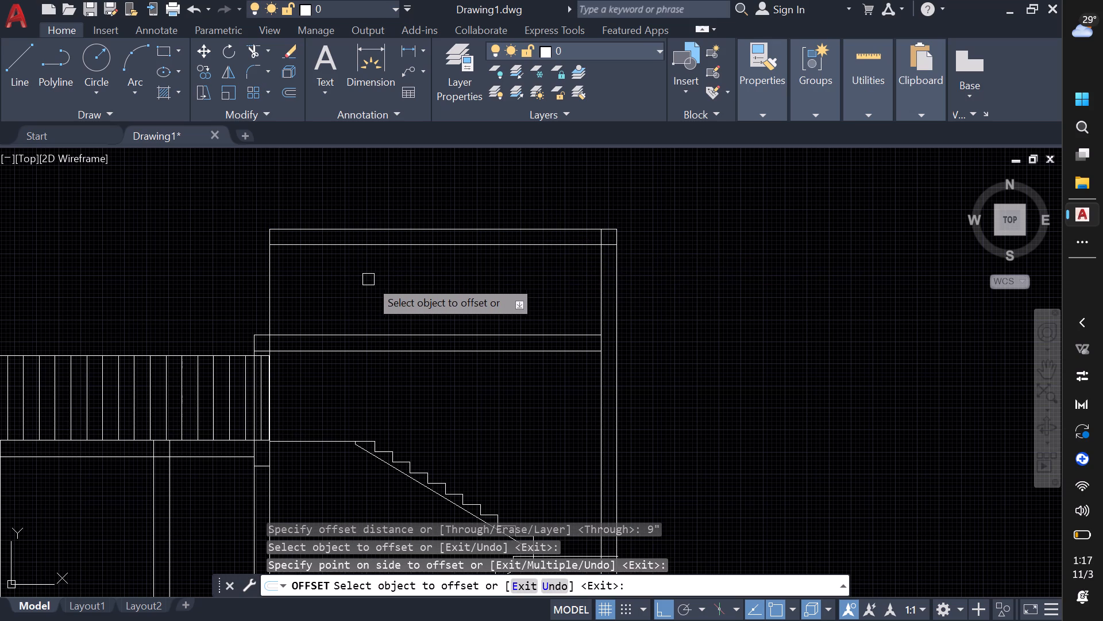
pyautogui.press('Escape')
# Trim away the old roof slab's two lines between the new vertical line and the far wall.
pyautogui.write('tr')
pyautogui.press('space')
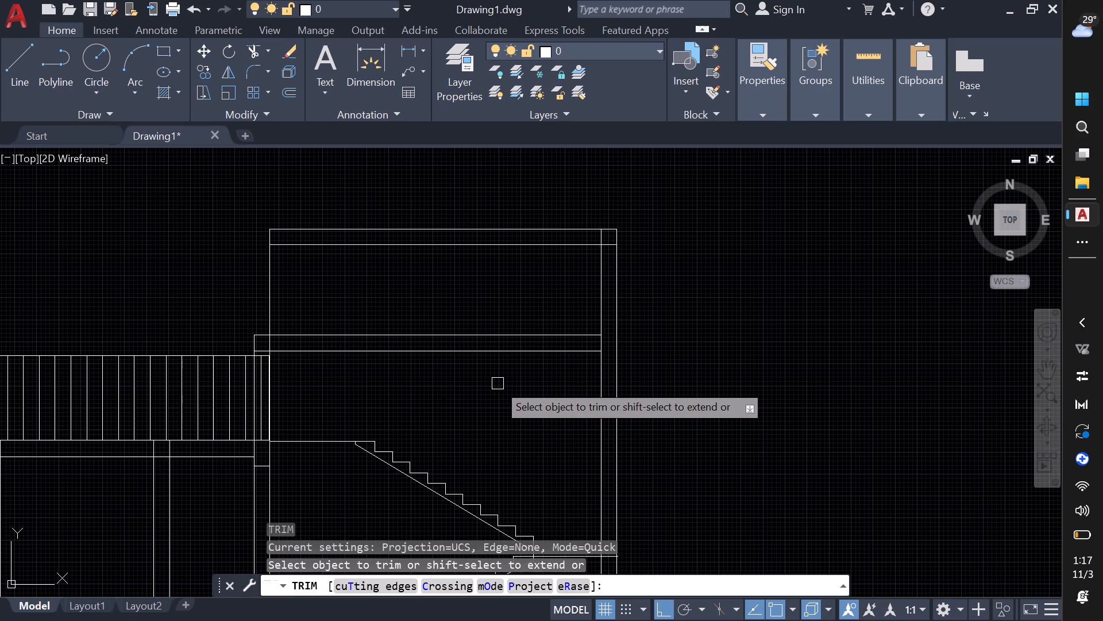
pyautogui.scroll(-2, 376, 379)
pyautogui.scroll(1, 348, 370)
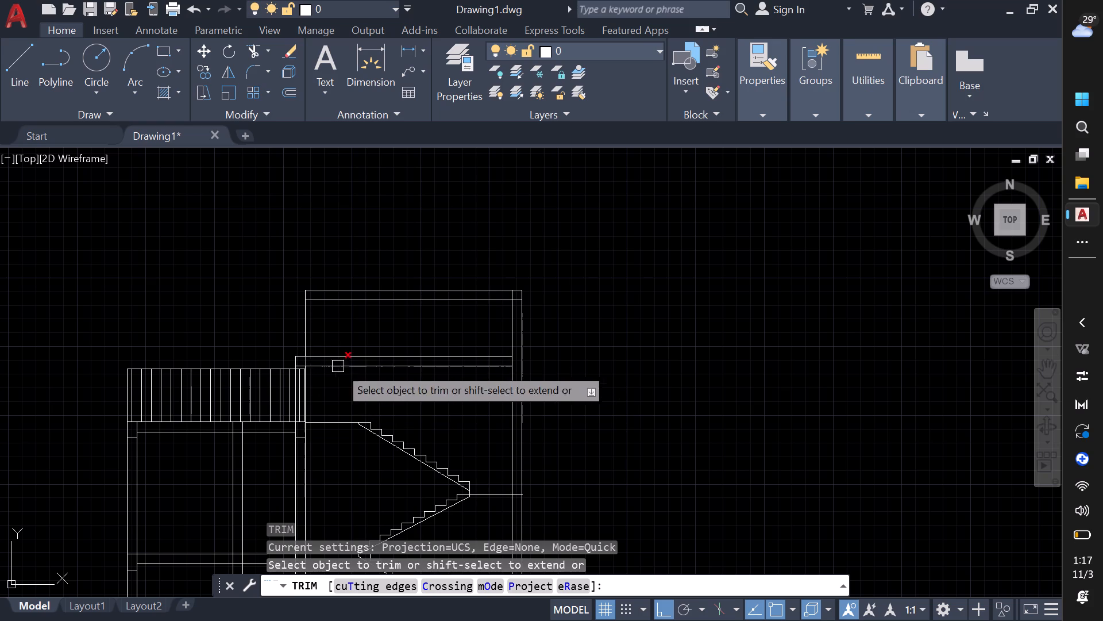
pyautogui.moveTo(379, 386); pyautogui.dragTo(375, 330)
# Trim the old roof slab's leftover stubs and short end line above the railing, beside the new vertical line.
pyautogui.scroll(6, 300, 362)
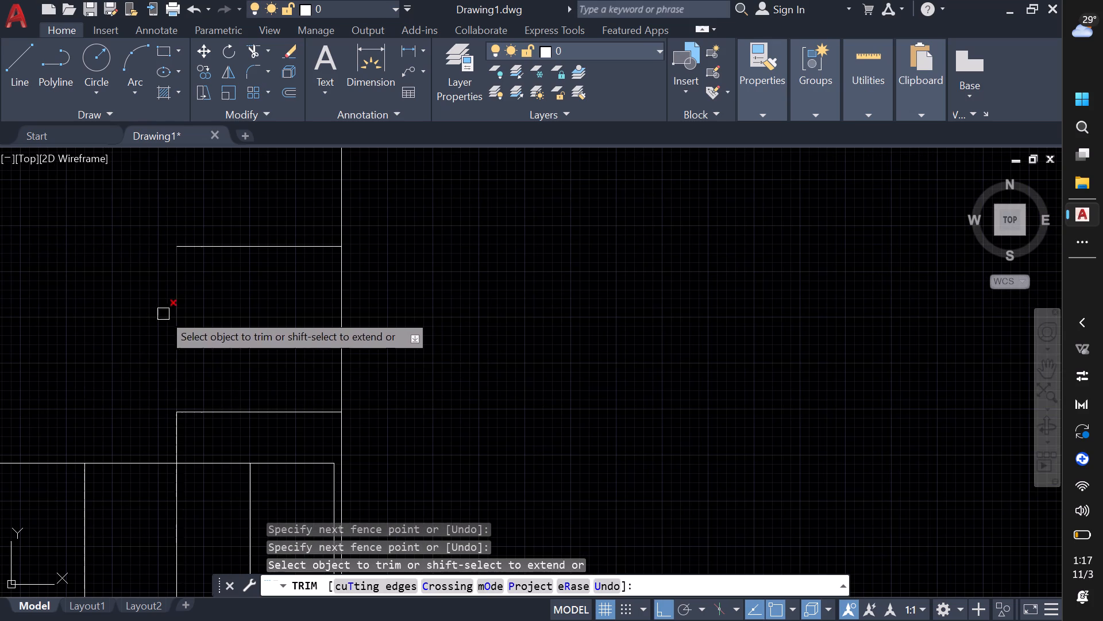
pyautogui.moveTo(160, 312); pyautogui.dragTo(183, 399)
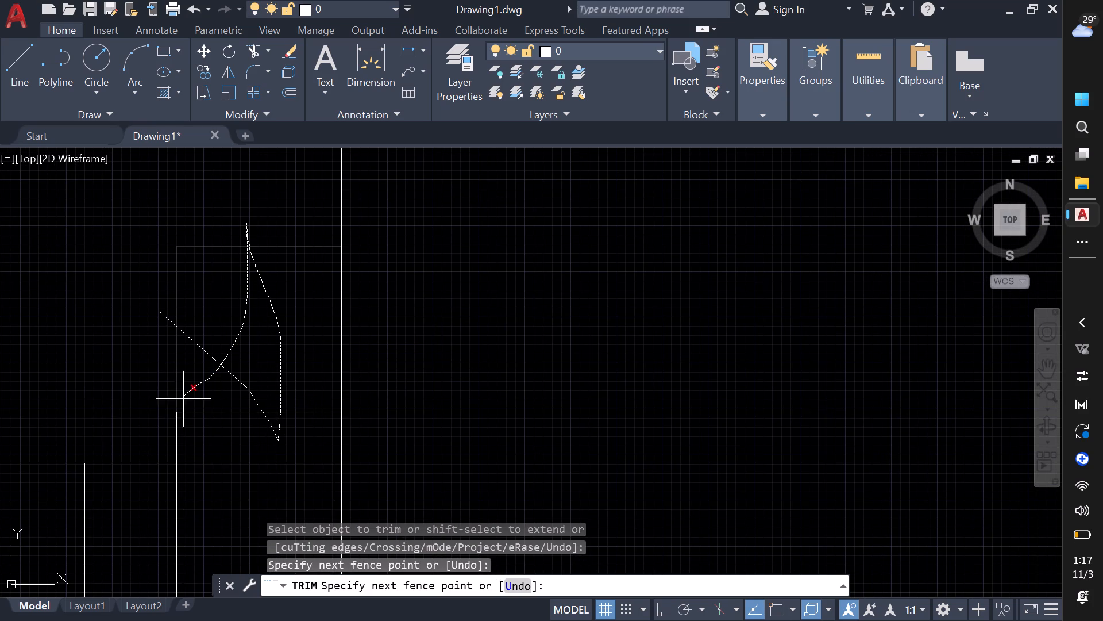
pyautogui.moveTo(183, 399); pyautogui.dragTo(136, 417)
pyautogui.scroll(-4, 192, 385)
pyautogui.moveTo(157, 355); pyautogui.dragTo(479, 339, button='middle')
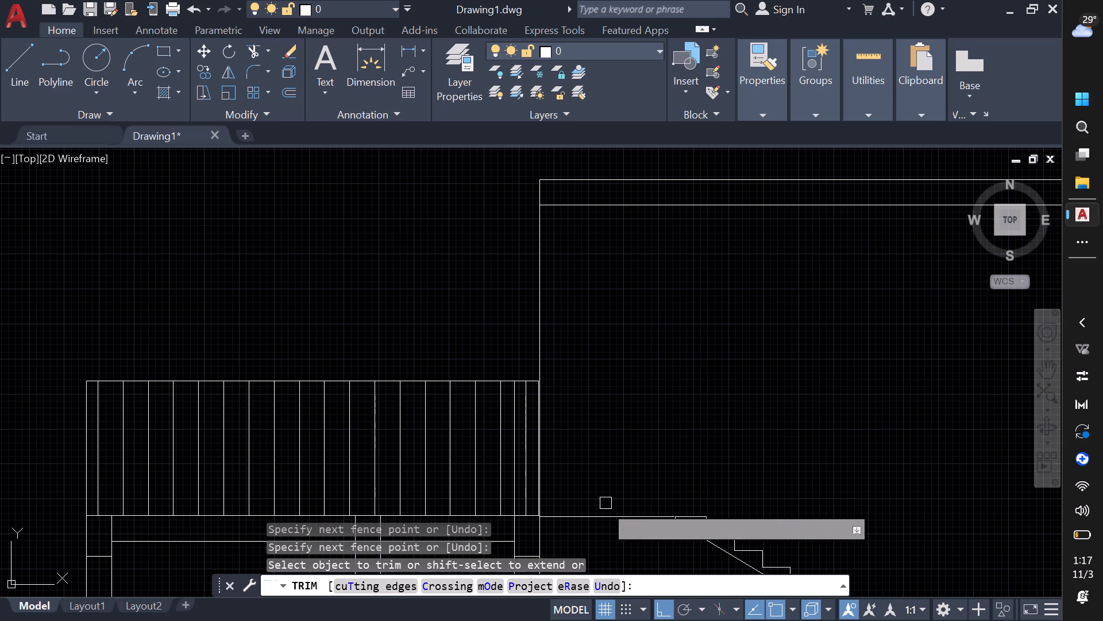
pyautogui.scroll(-1, 609, 343)
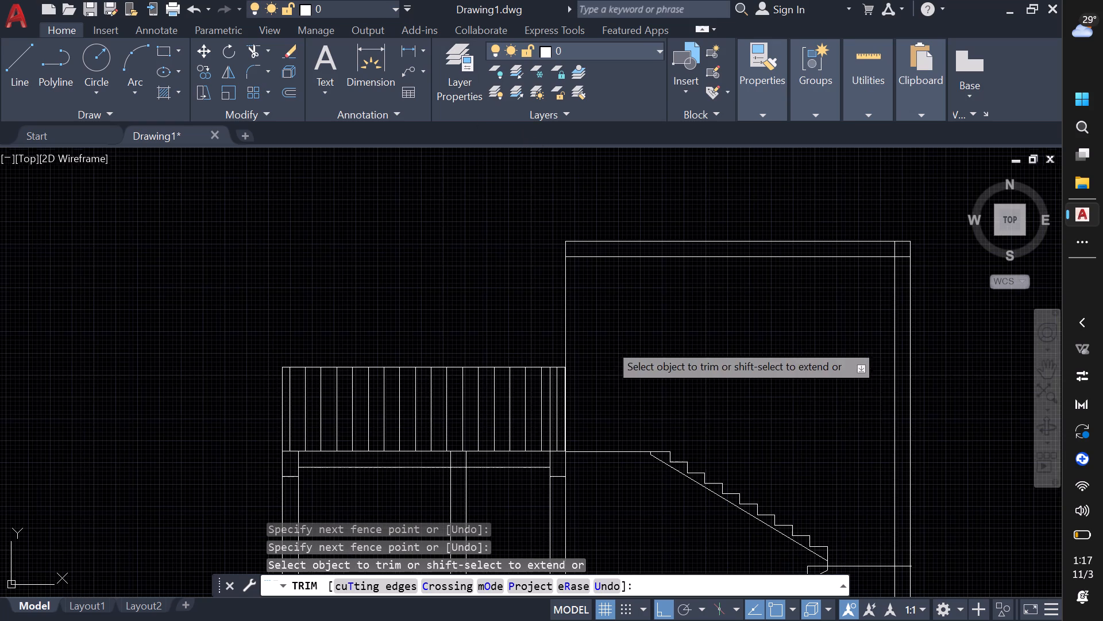
# Offset the raised stairwell's vertical line beside the railing 9" toward the railing to form the wall thickness.
pyautogui.moveTo(616, 396); pyautogui.dragTo(554, 275, button='middle')
pyautogui.scroll(-1, 544, 271)
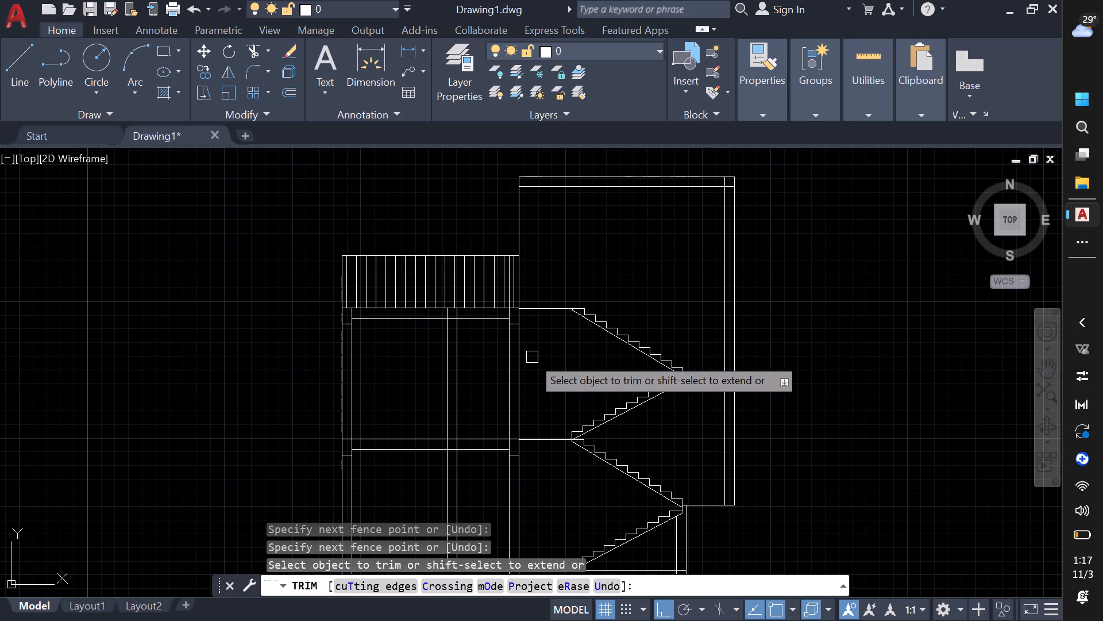
pyautogui.press('Escape')
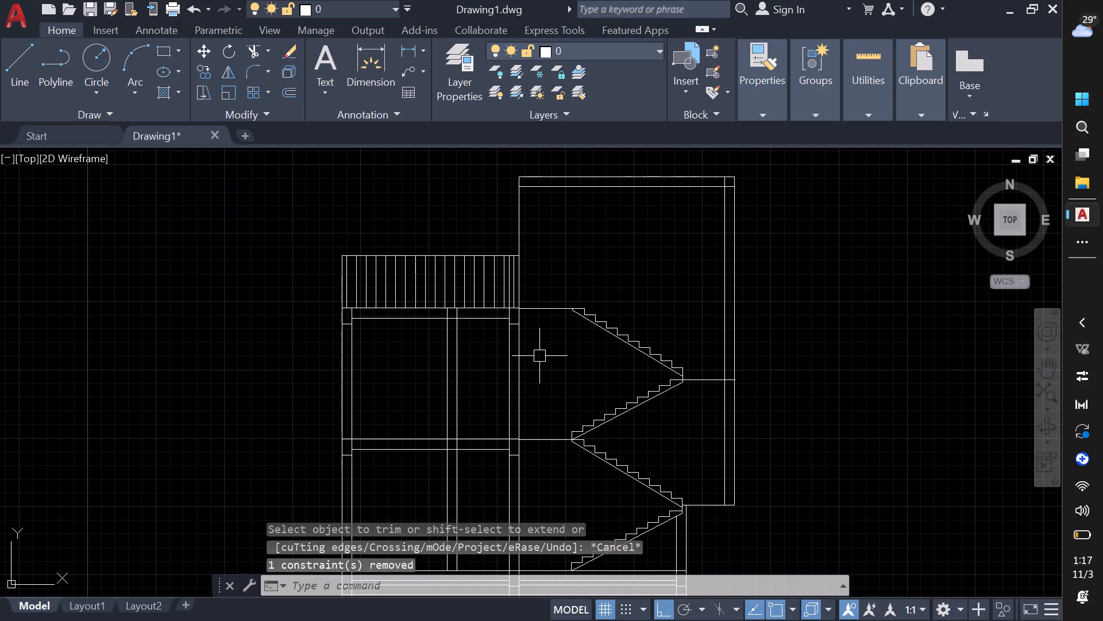
pyautogui.write('o')
pyautogui.press('space')
pyautogui.press('space')
pyautogui.click(523, 237)
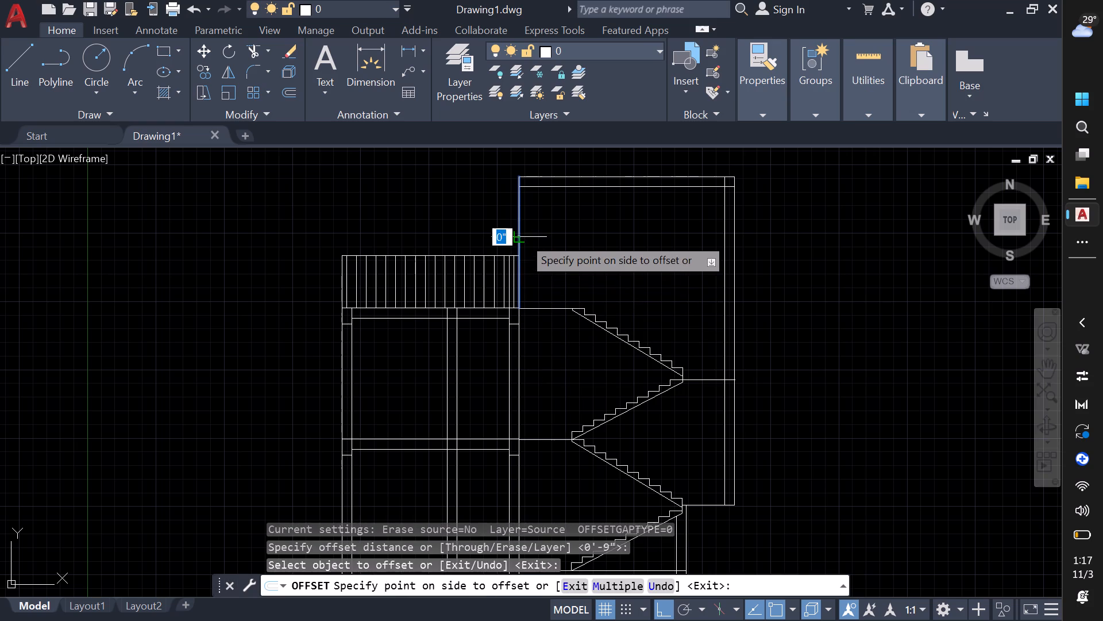
pyautogui.click(503, 238)
pyautogui.press('Escape')
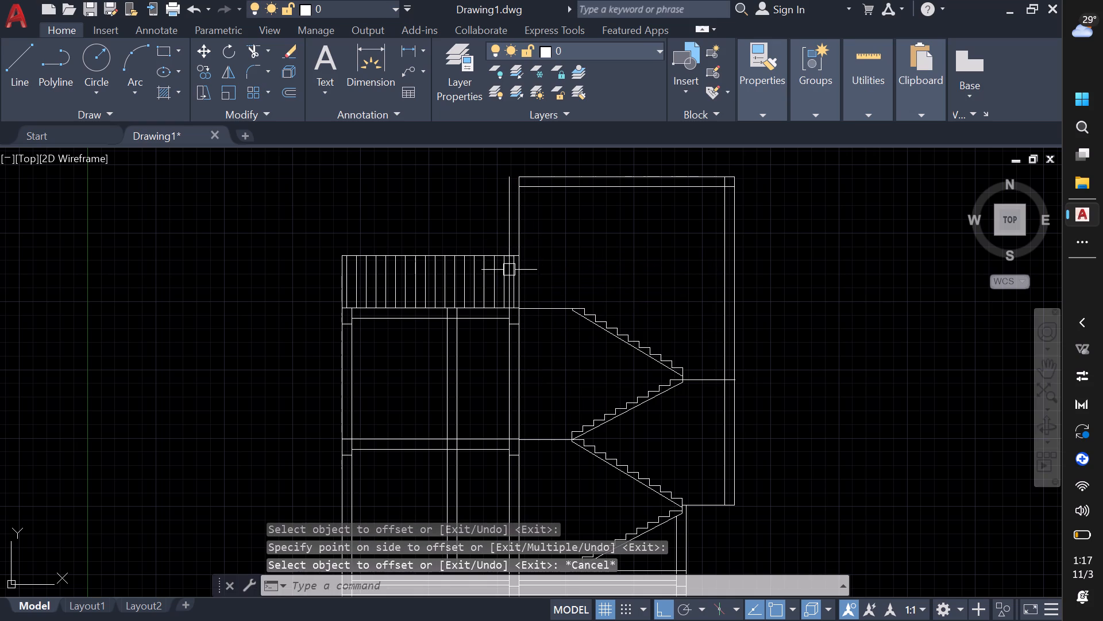
# Trim away the railing's top rail and vertical lines lying between the raised stairwell wall's two lines.
pyautogui.scroll(4, 507, 241)
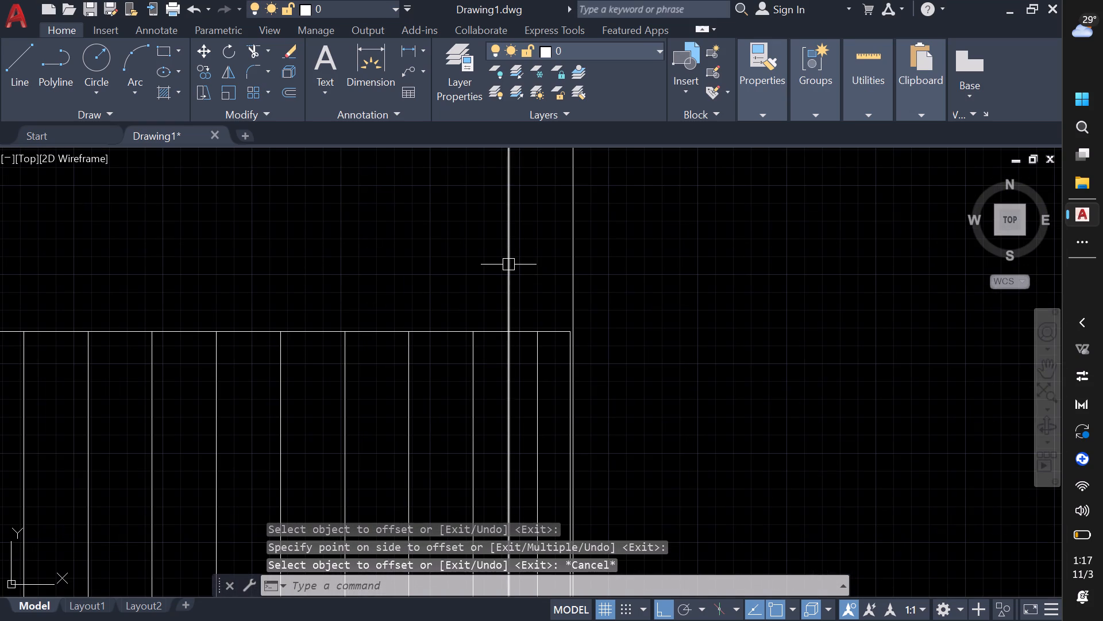
pyautogui.press('t')
pyautogui.press('r')
pyautogui.press('space')
pyautogui.click(537, 382)
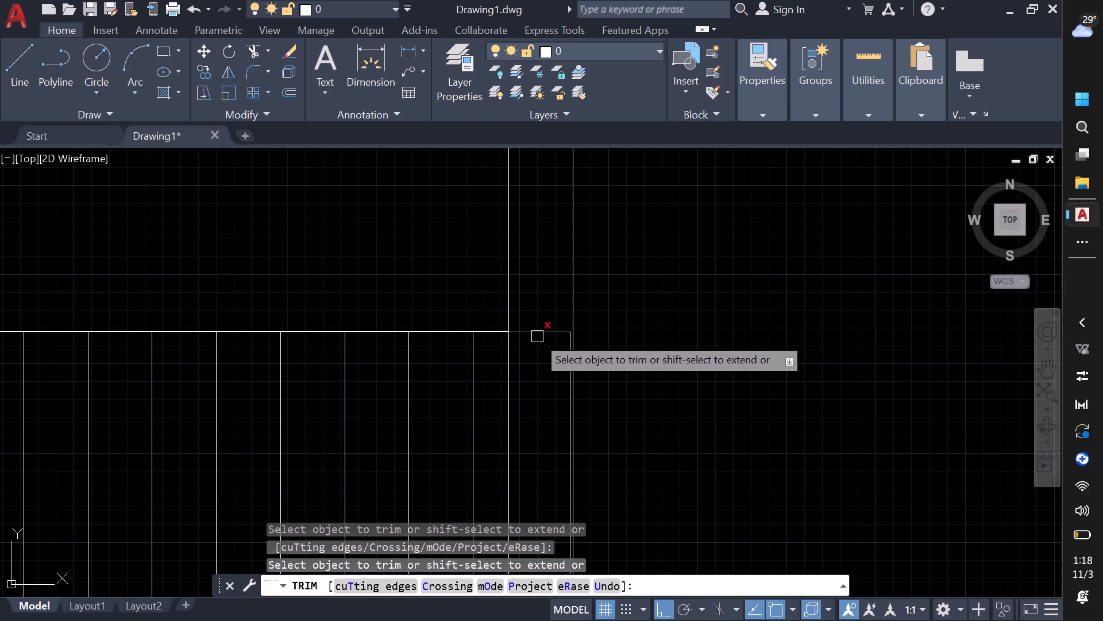
pyautogui.moveTo(537, 290); pyautogui.dragTo(548, 392)
pyautogui.scroll(5, 558, 363)
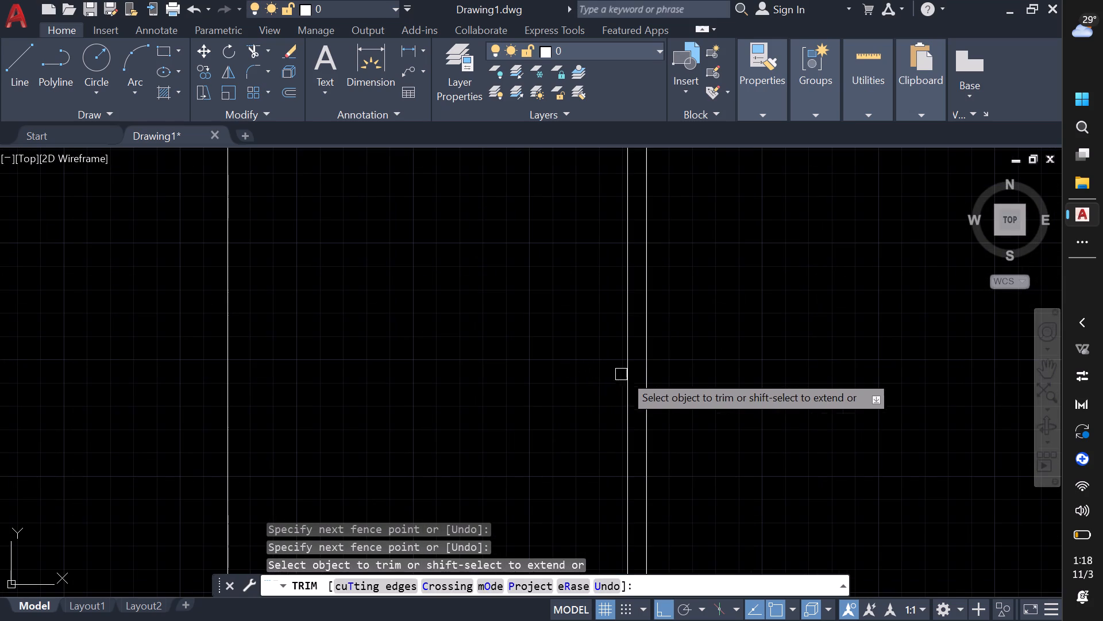
pyautogui.click(628, 377)
pyautogui.scroll(-5, 600, 394)
pyautogui.moveTo(504, 427); pyautogui.dragTo(485, 218, button='middle')
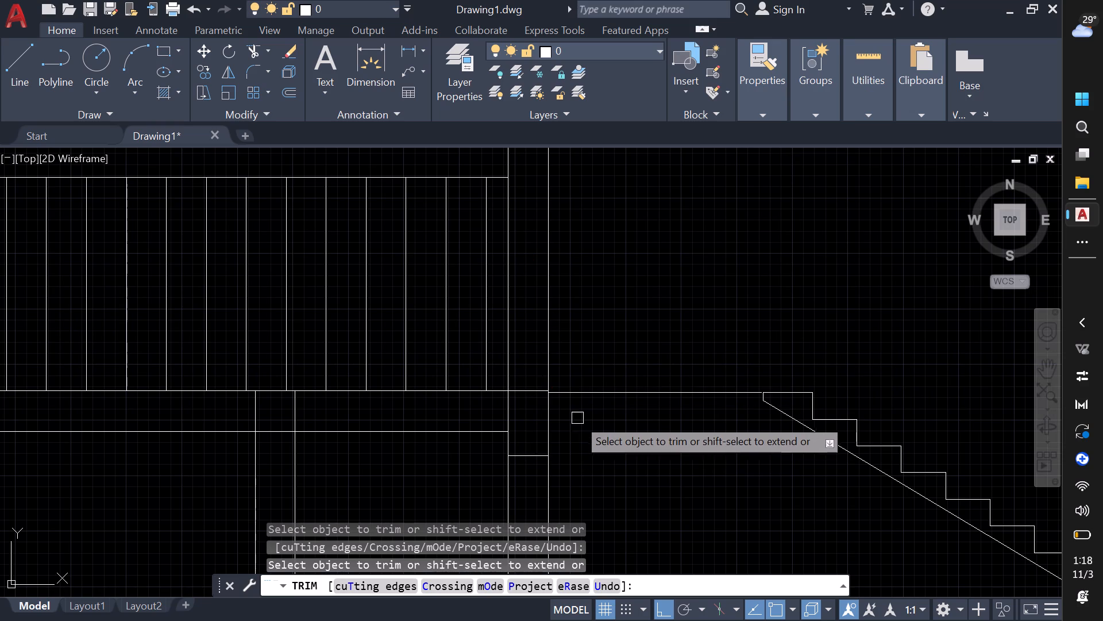
pyautogui.scroll(4, 541, 415)
pyautogui.press('Escape')
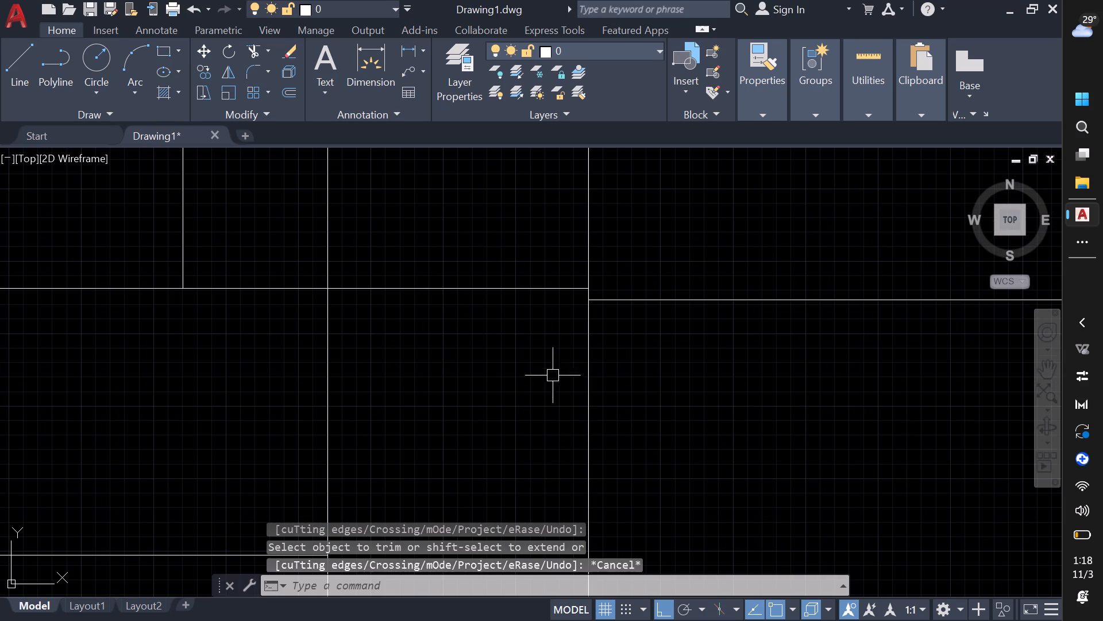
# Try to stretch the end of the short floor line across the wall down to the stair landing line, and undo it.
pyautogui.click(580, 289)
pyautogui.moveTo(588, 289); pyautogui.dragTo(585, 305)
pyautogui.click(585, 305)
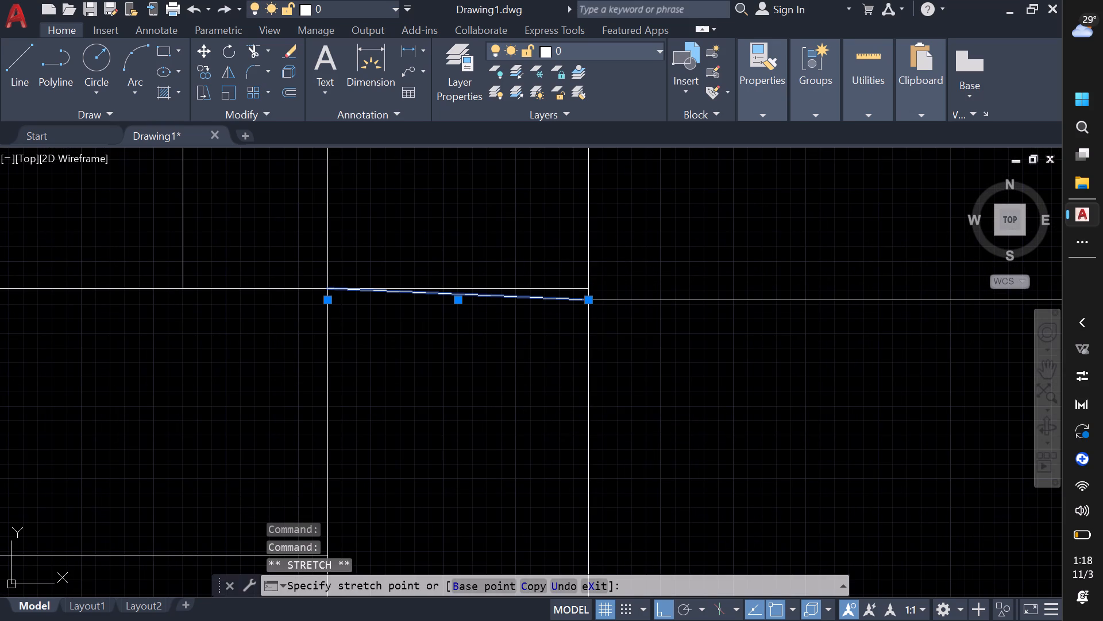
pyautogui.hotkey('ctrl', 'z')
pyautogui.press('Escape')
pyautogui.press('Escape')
# Stretch the wall-side end of the top stair landing line up to the adjacent floor line's endpoint at the wall.
pyautogui.scroll(-4, 468, 349)
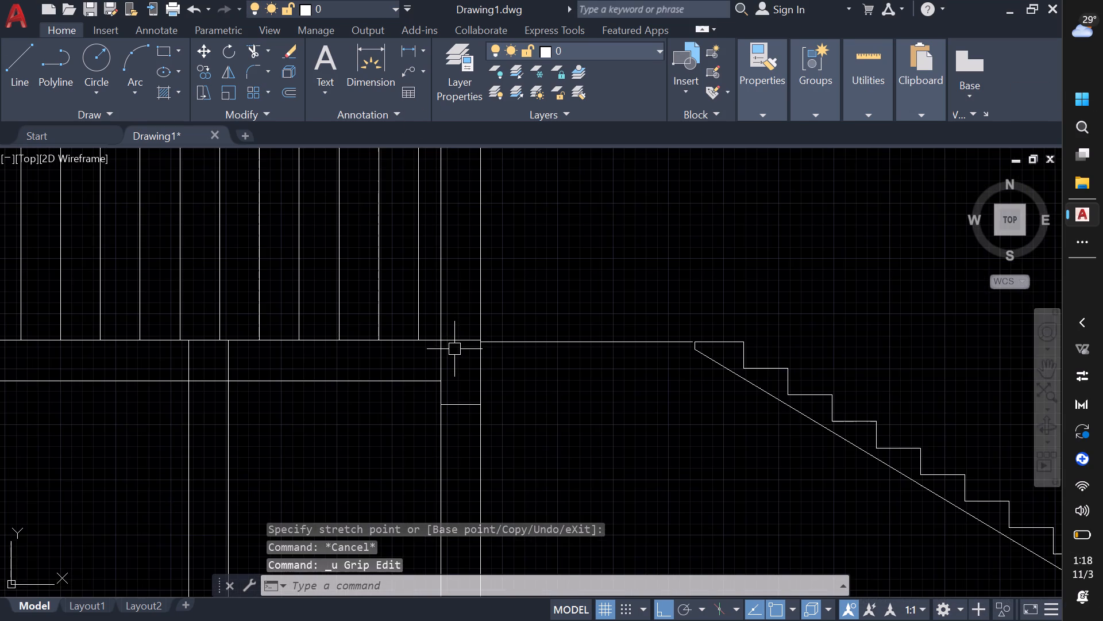
pyautogui.scroll(-1, 454, 349)
pyautogui.scroll(3, 483, 350)
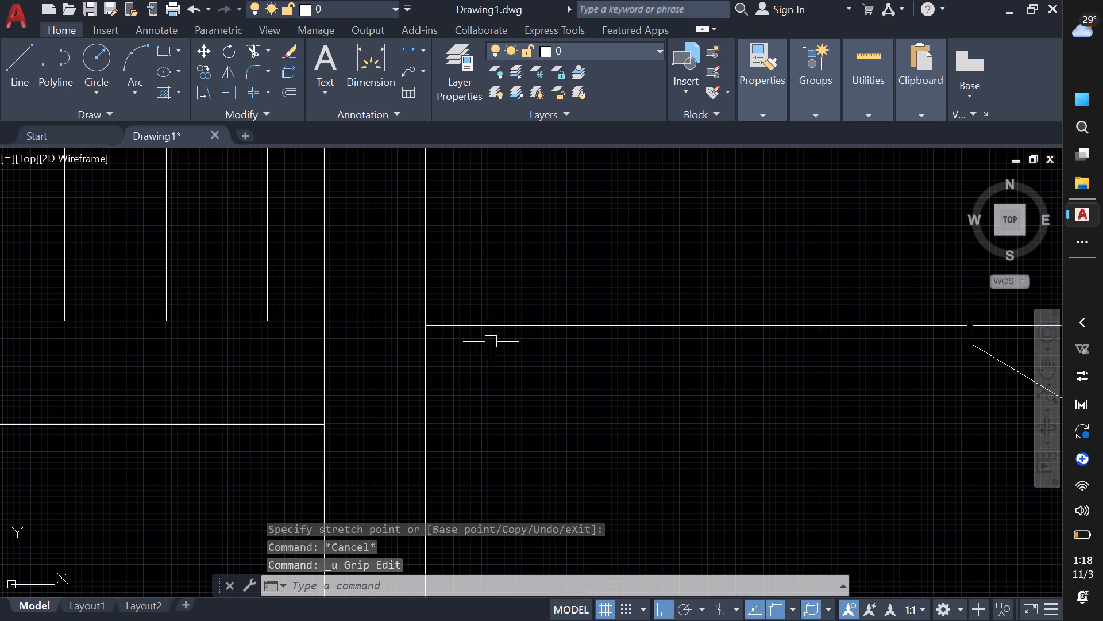
pyautogui.click(491, 342)
pyautogui.click(471, 321)
pyautogui.moveTo(426, 327); pyautogui.dragTo(422, 321)
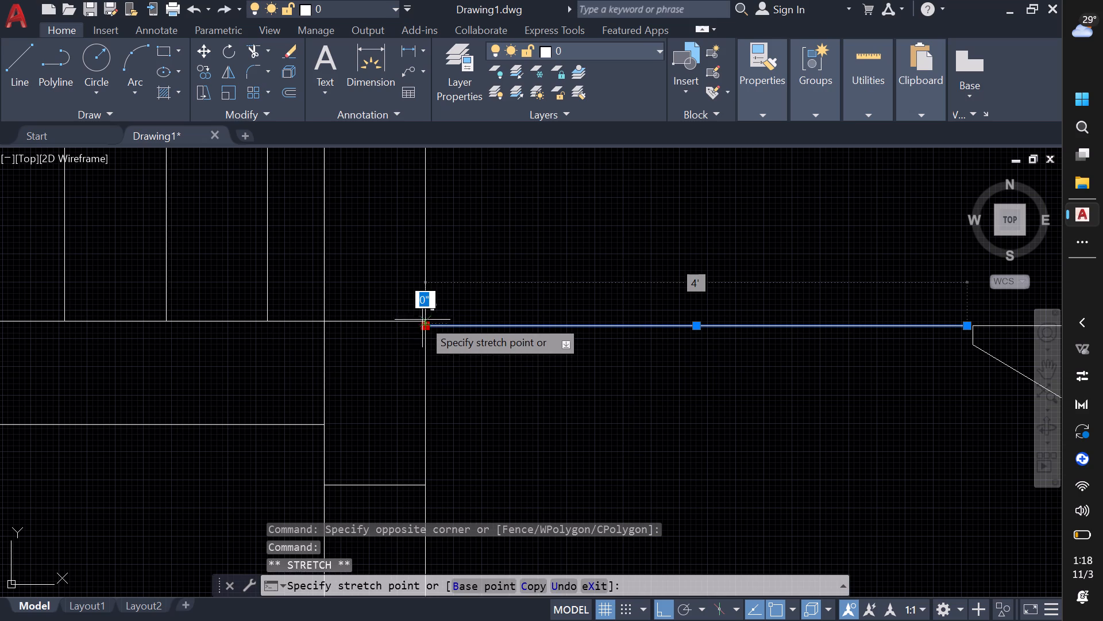
pyautogui.scroll(5, 422, 318)
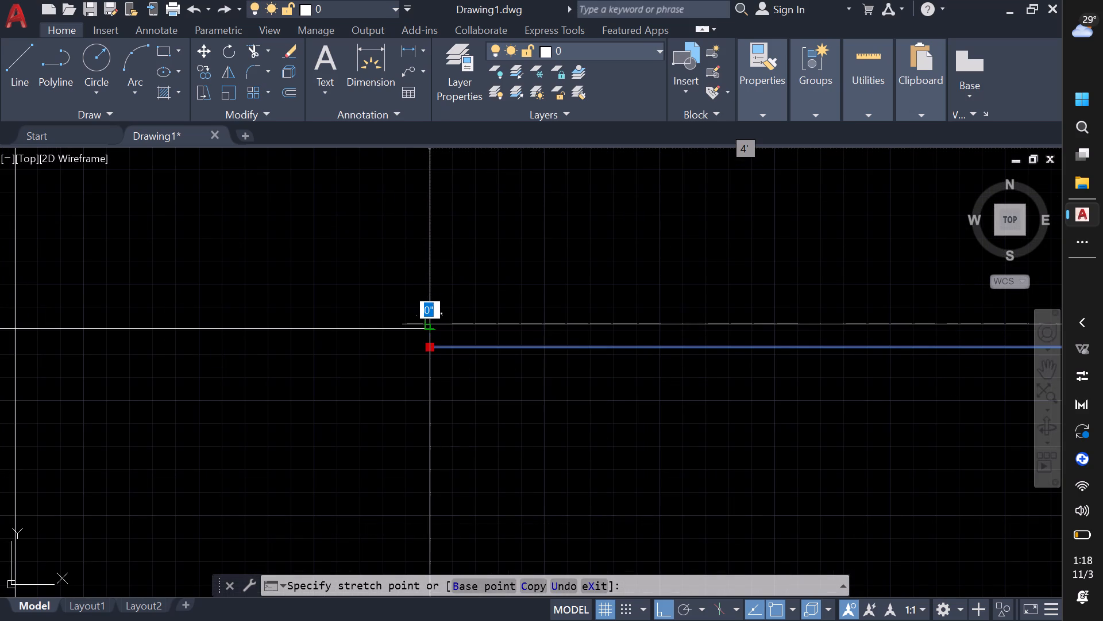
pyautogui.click(425, 330)
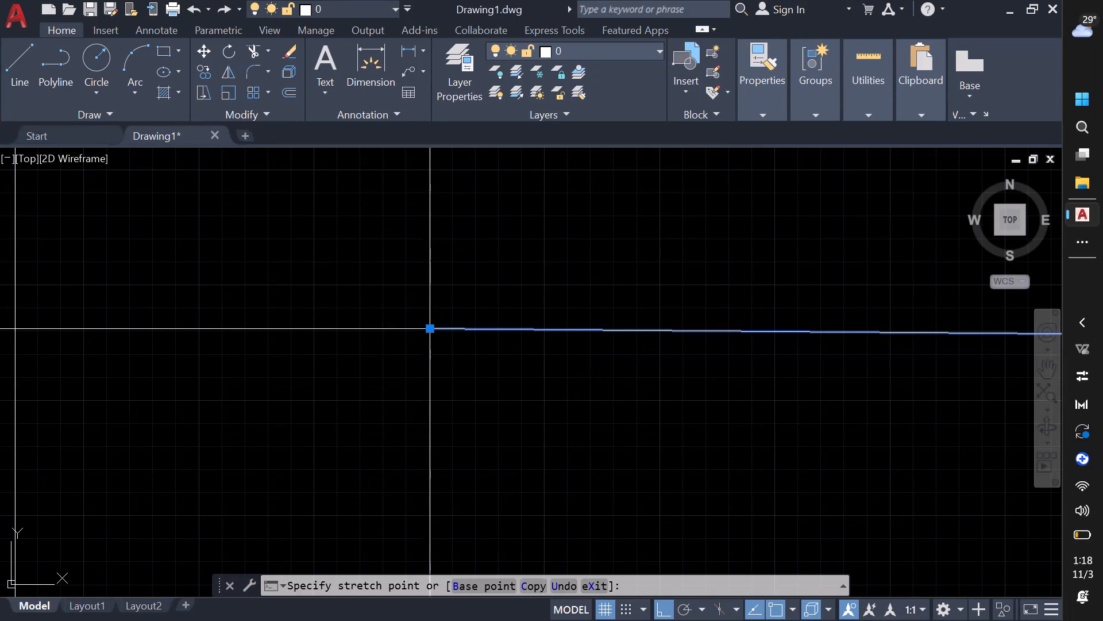
pyautogui.press('Escape')
pyautogui.scroll(-3, 545, 363)
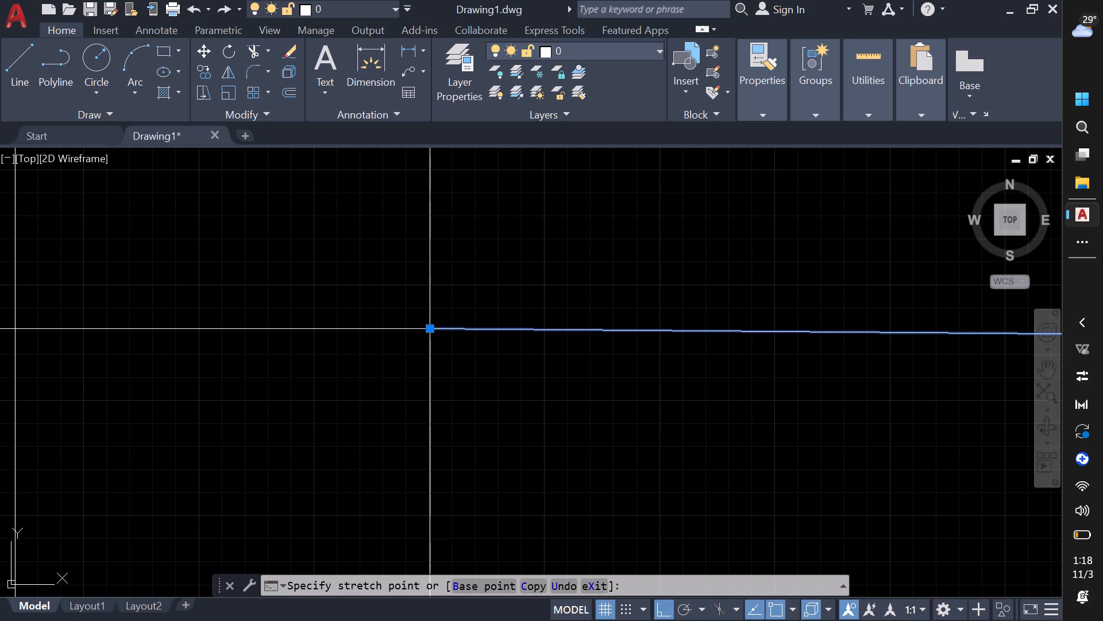
pyautogui.hotkey('ctrl', 'z')
pyautogui.press('Escape')
pyautogui.scroll(-3, 429, 365)
pyautogui.moveTo(10, 202); pyautogui.dragTo(26, 243)
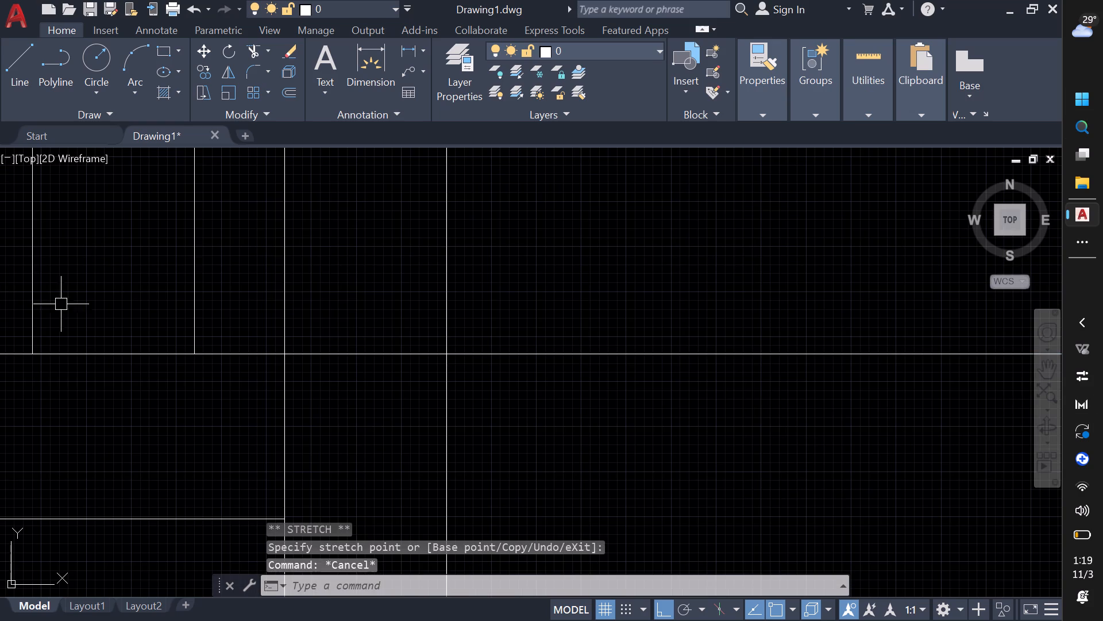
# Extend the raised roof slab's top and underside lines to the new outer wall line above the railing.
pyautogui.scroll(-2, 488, 341)
pyautogui.scroll(-4, 562, 312)
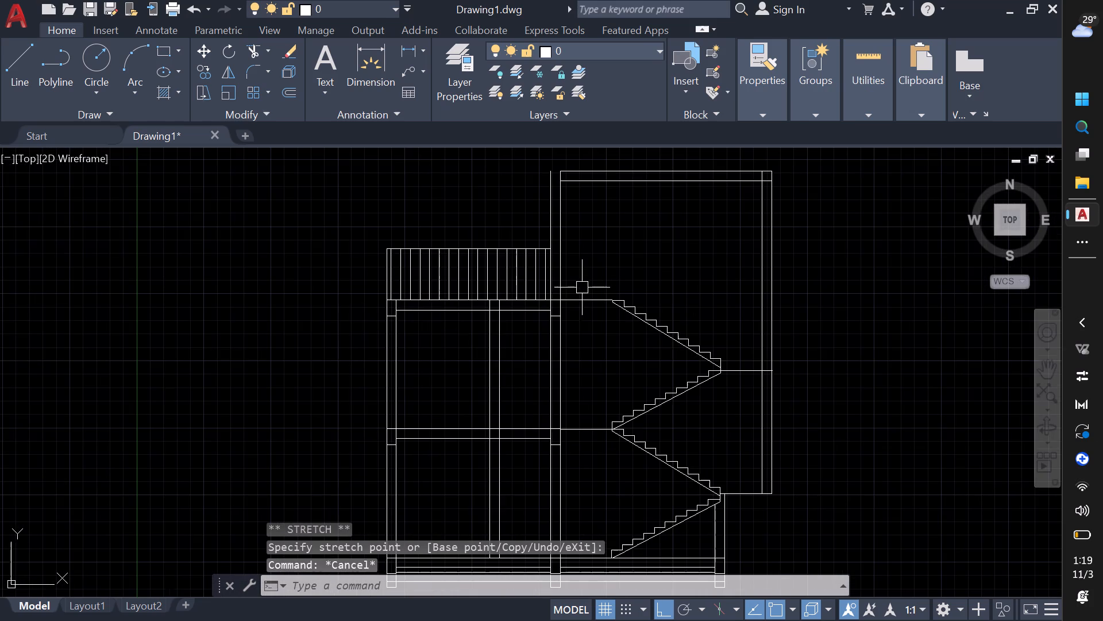
pyautogui.scroll(-1, 609, 356)
pyautogui.write('ex')
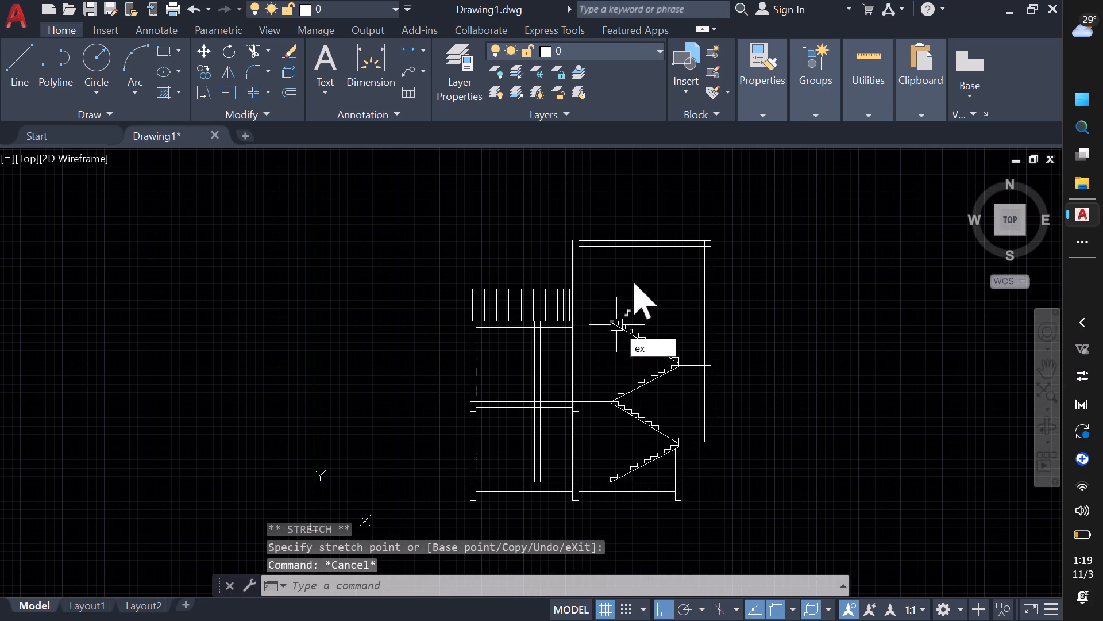
pyautogui.press('space')
pyautogui.moveTo(631, 206); pyautogui.dragTo(631, 281)
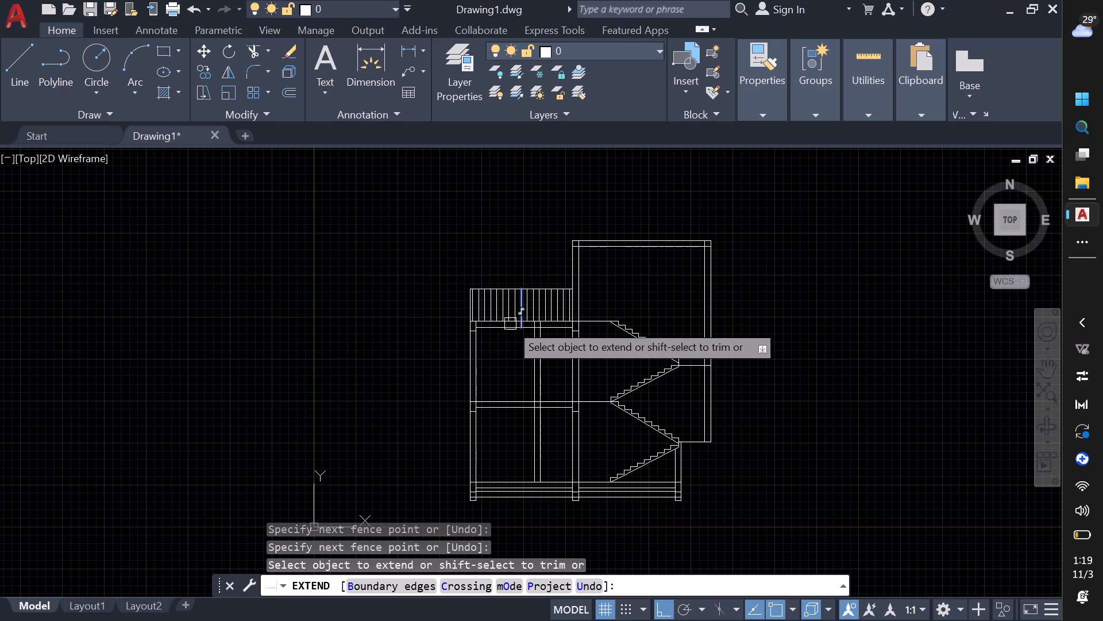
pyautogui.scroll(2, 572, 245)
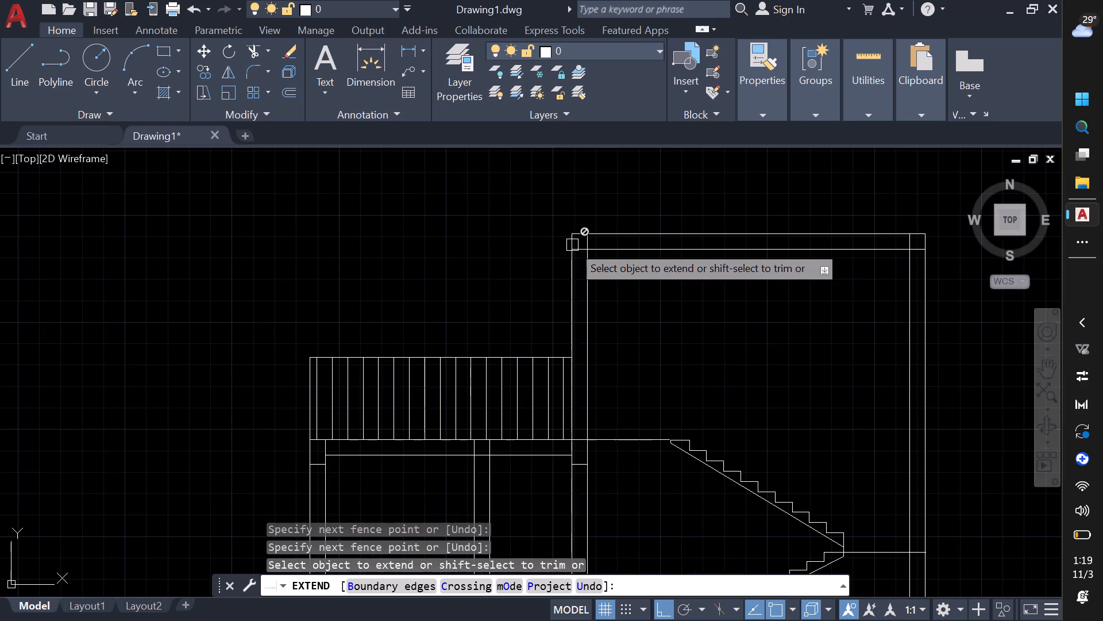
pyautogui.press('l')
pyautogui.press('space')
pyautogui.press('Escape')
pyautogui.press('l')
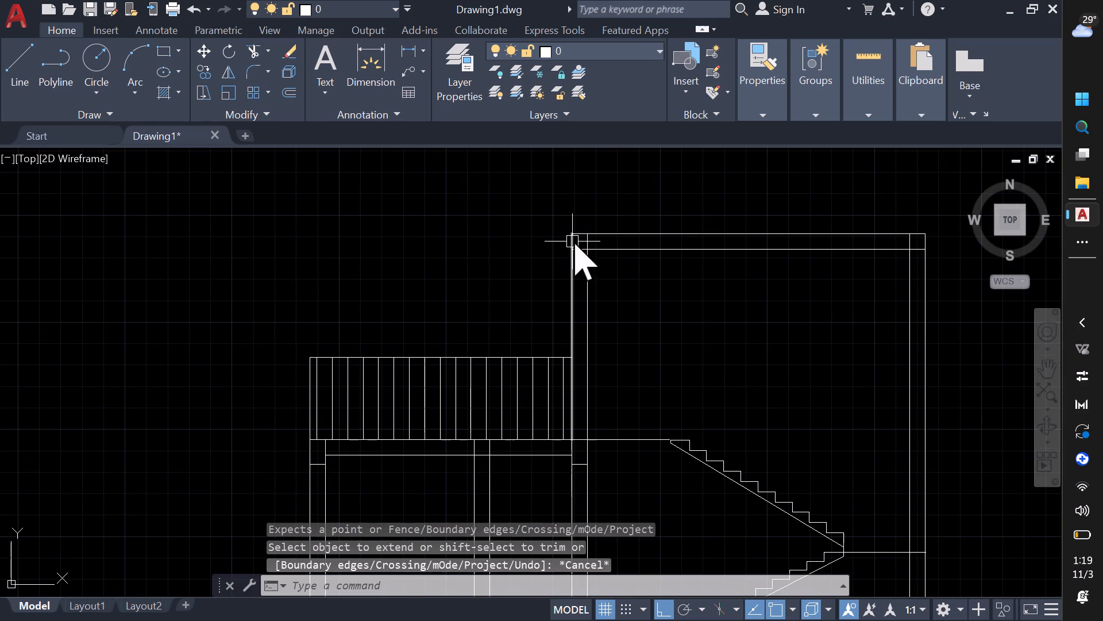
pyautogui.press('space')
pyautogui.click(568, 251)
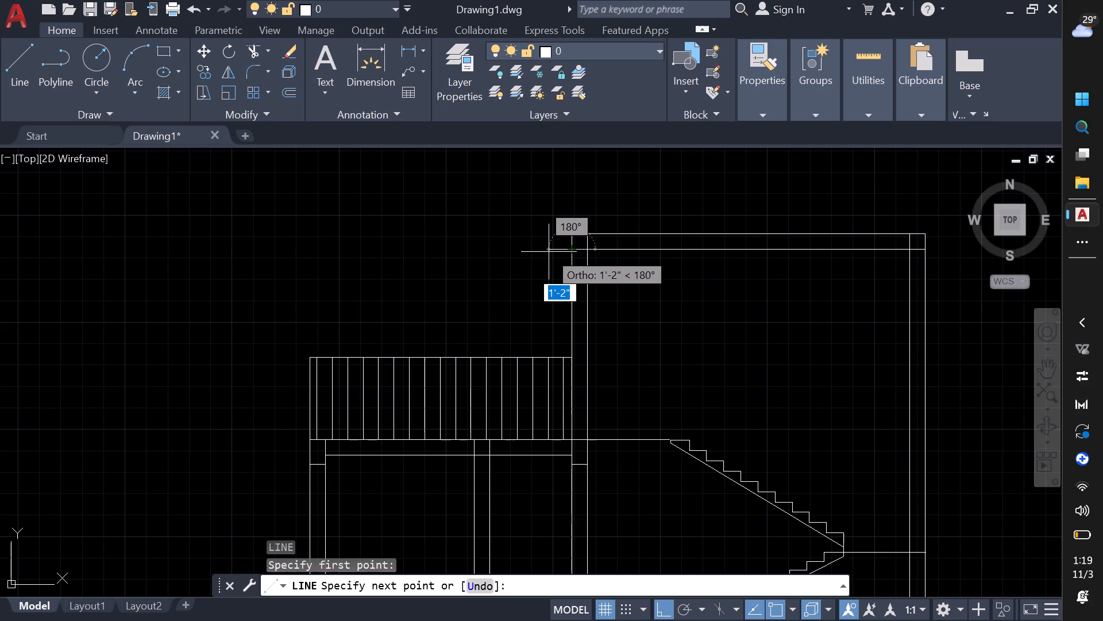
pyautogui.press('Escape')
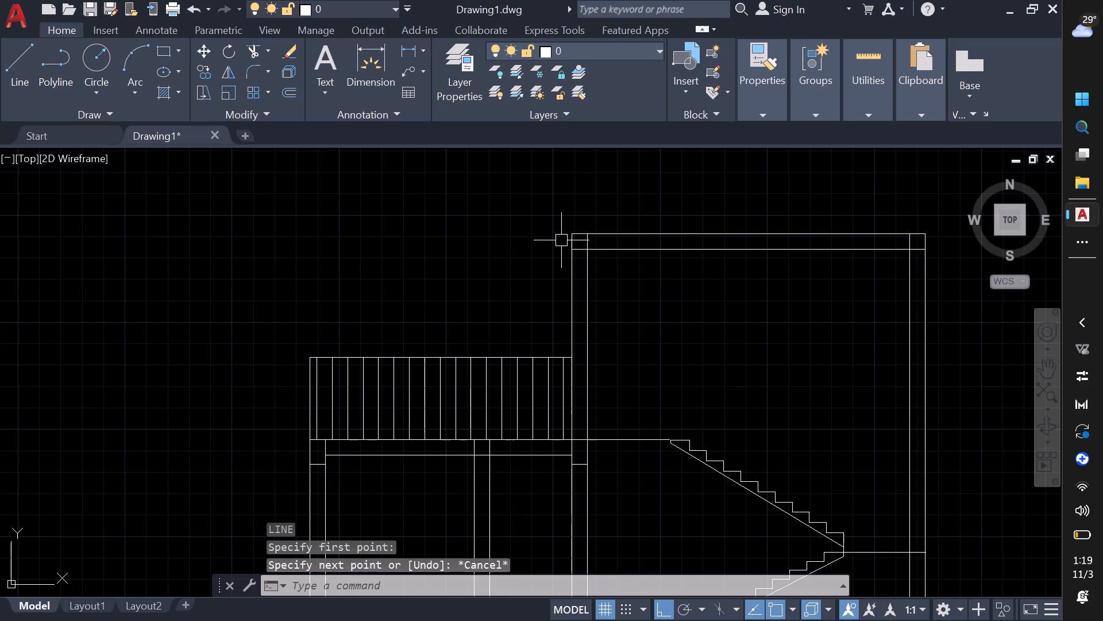
# Draw a roof projection outline about 1'-1" long and 5" deep outside the railing-side wall, ending at the slab's top corner.
pyautogui.write('l')
pyautogui.press('space')
pyautogui.scroll(6, 566, 231)
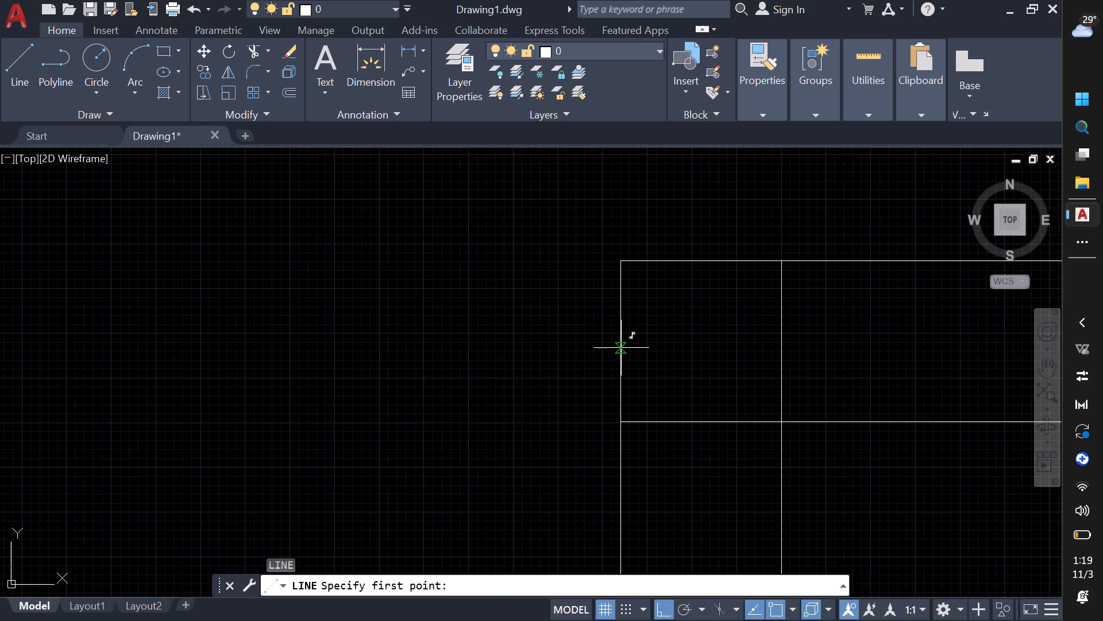
pyautogui.click(621, 348)
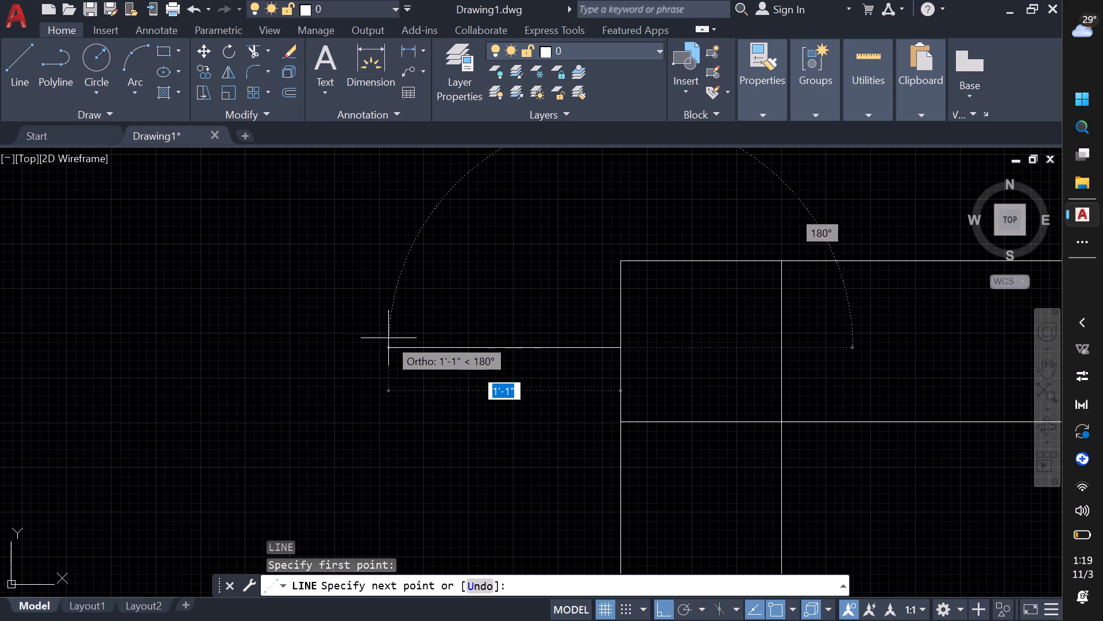
pyautogui.click(388, 338)
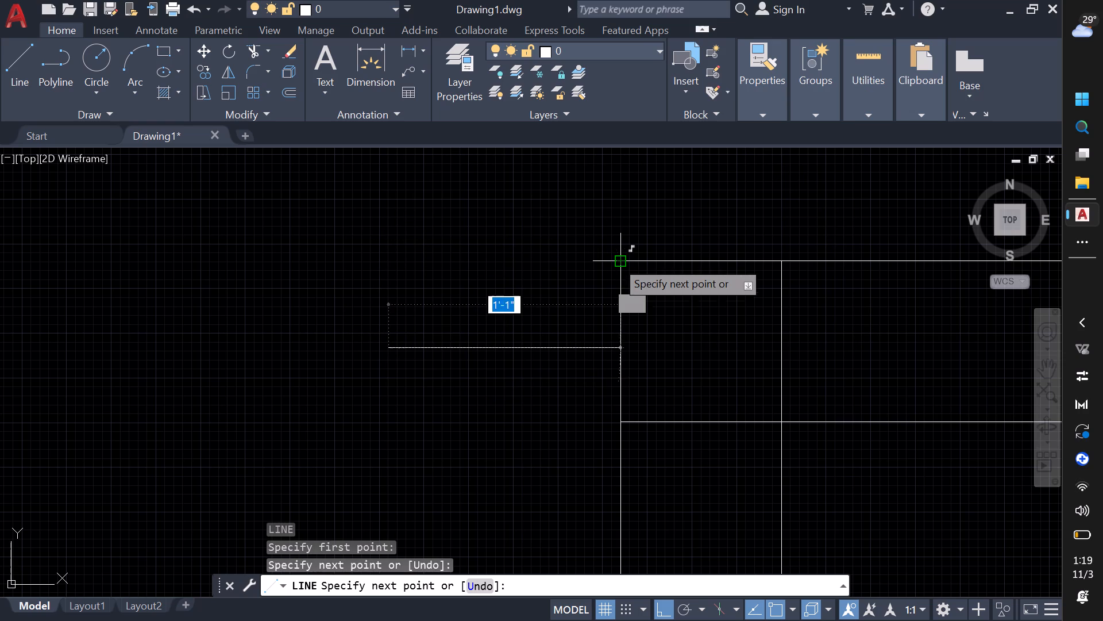
pyautogui.click(385, 260)
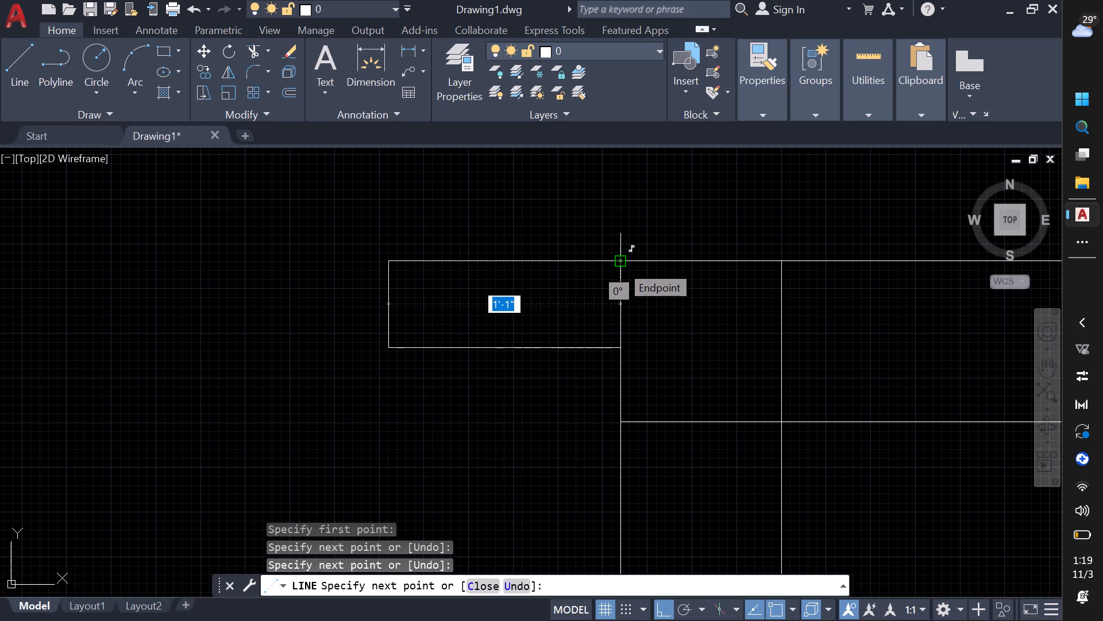
pyautogui.click(620, 264)
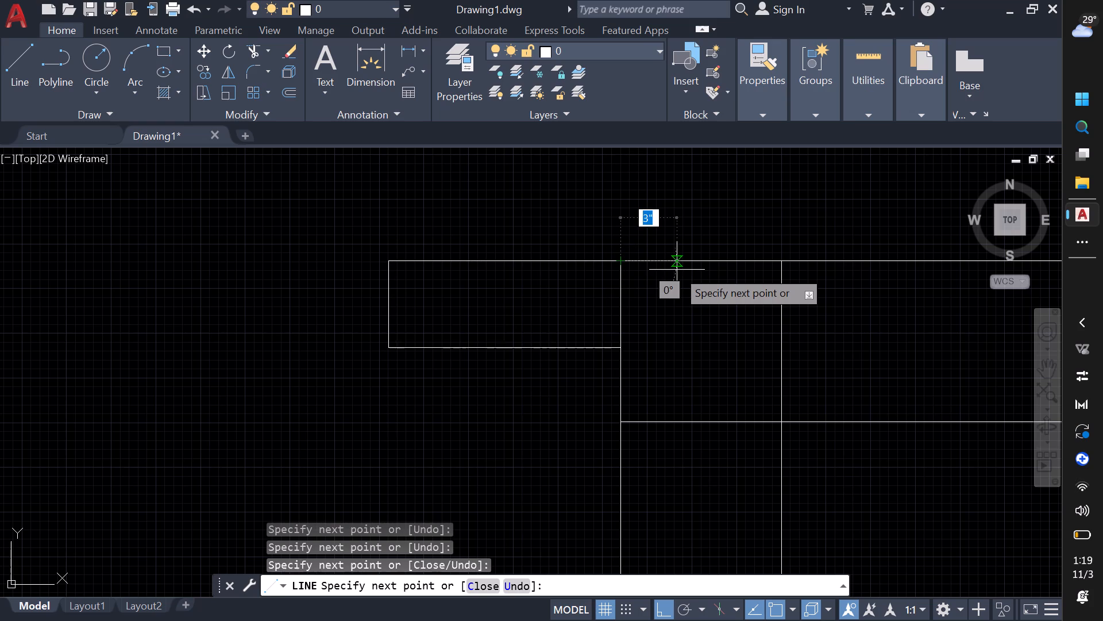
pyautogui.scroll(-2, 677, 271)
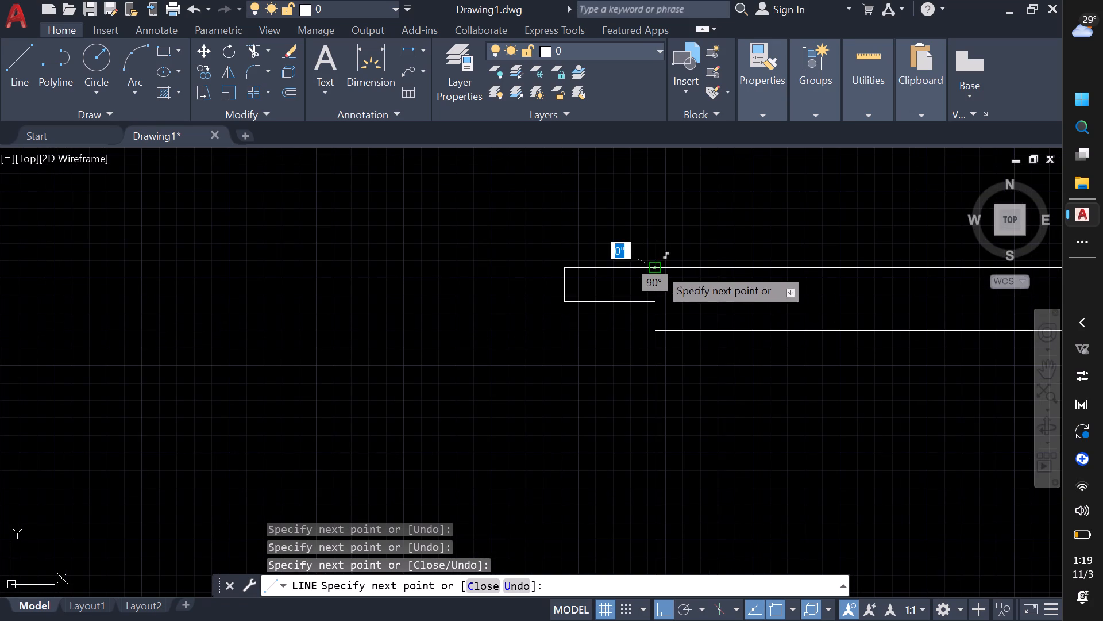
# Trim the overlapping slab underside and wall lines where the railing-side wall meets the roof slab and projection.
pyautogui.press('Escape')
pyautogui.write('tr')
pyautogui.press('space')
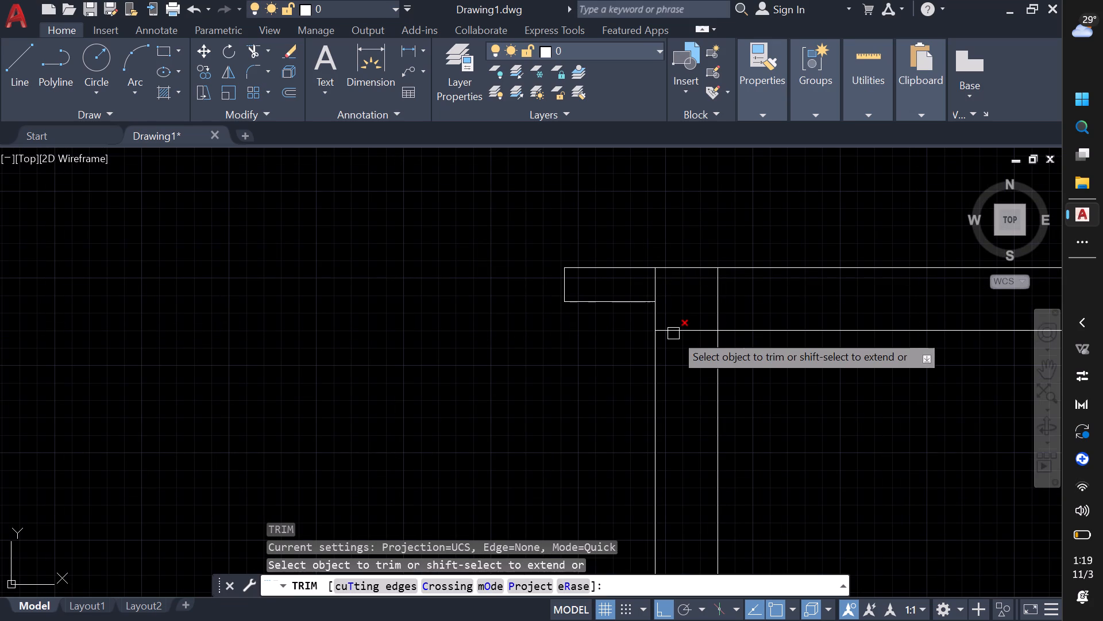
pyautogui.click(682, 334)
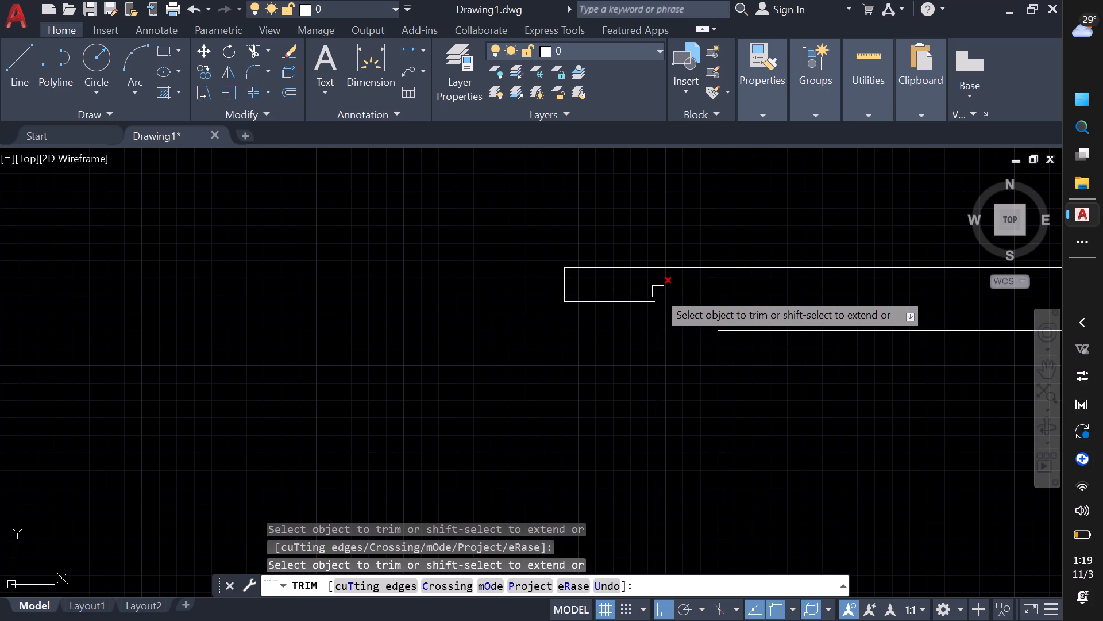
pyautogui.click(658, 292)
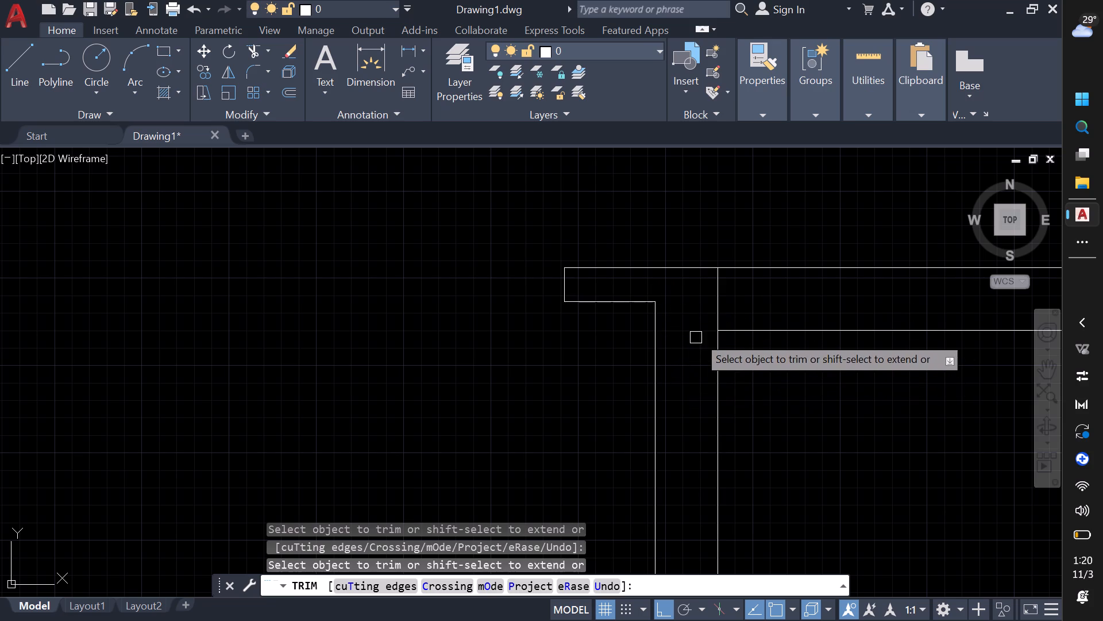
pyautogui.click(718, 312)
pyautogui.scroll(-1, 763, 317)
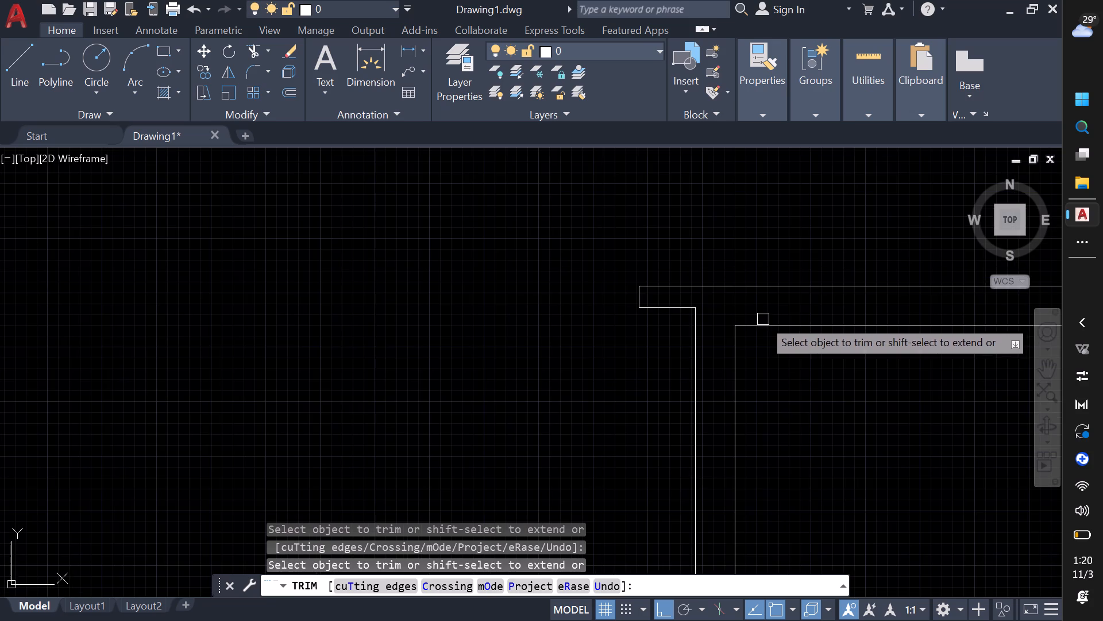
pyautogui.moveTo(900, 394); pyautogui.dragTo(444, 370, button='middle')
pyautogui.scroll(-2, 426, 370)
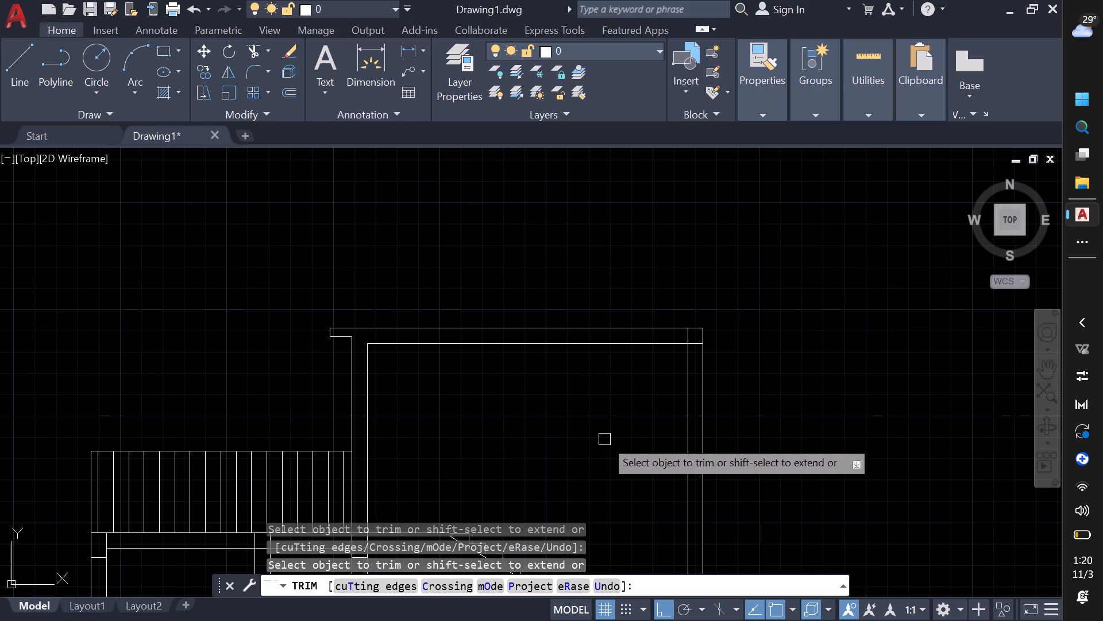
pyautogui.press('Escape')
# Draw a rectangle about 1' wide and 3" deep beneath the roof slab's underside, near the stairwell's outer wall.
pyautogui.write('rec')
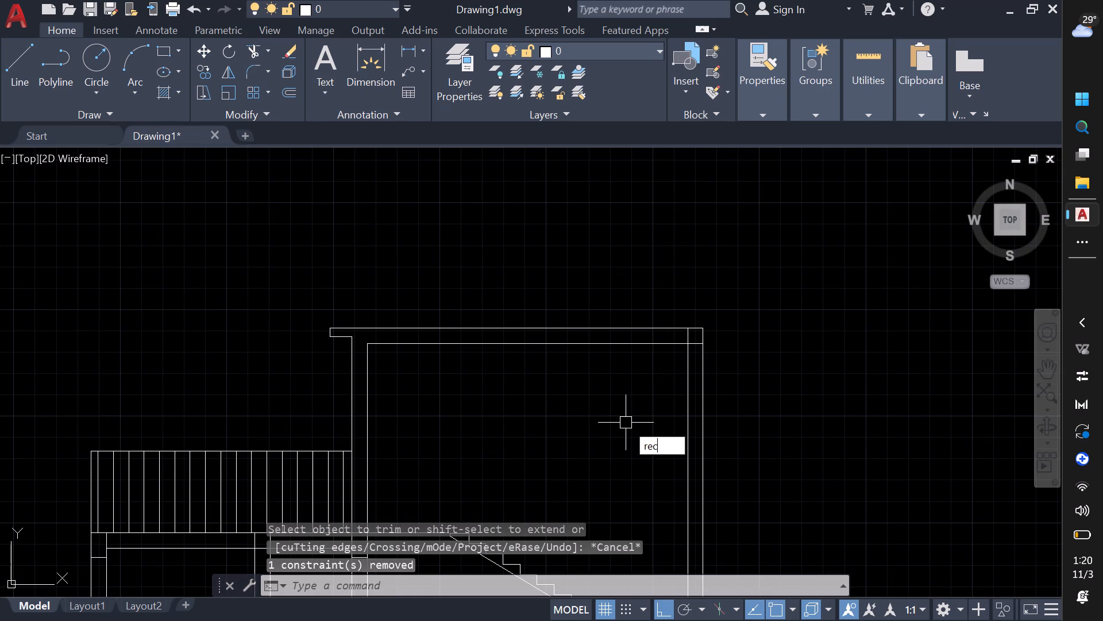
pyautogui.press('space')
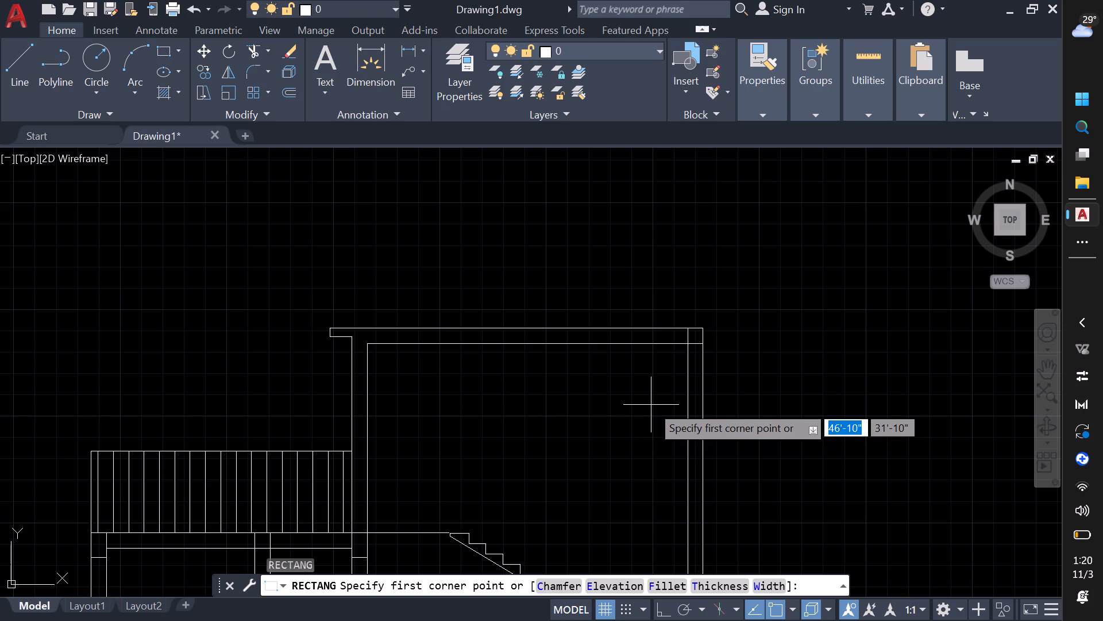
pyautogui.scroll(1, 652, 403)
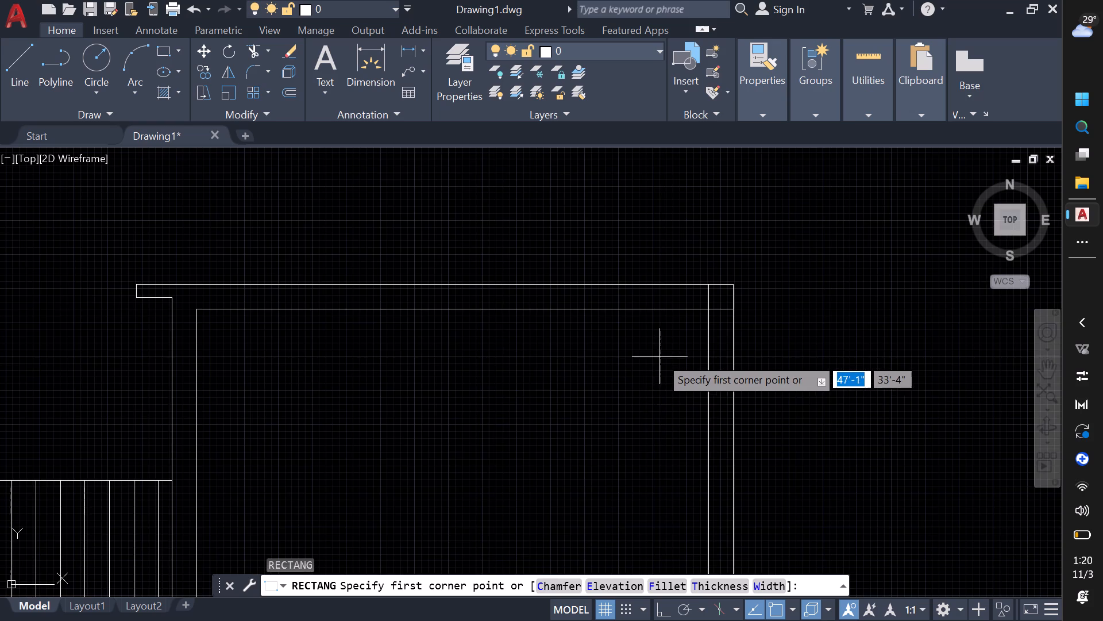
pyautogui.scroll(1, 660, 348)
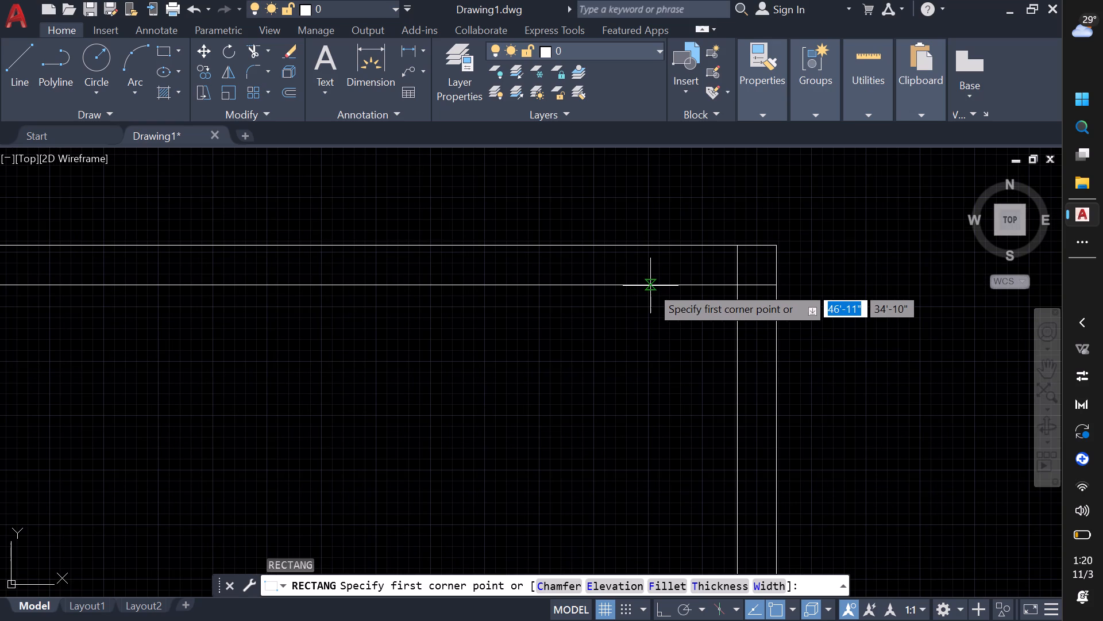
pyautogui.click(647, 286)
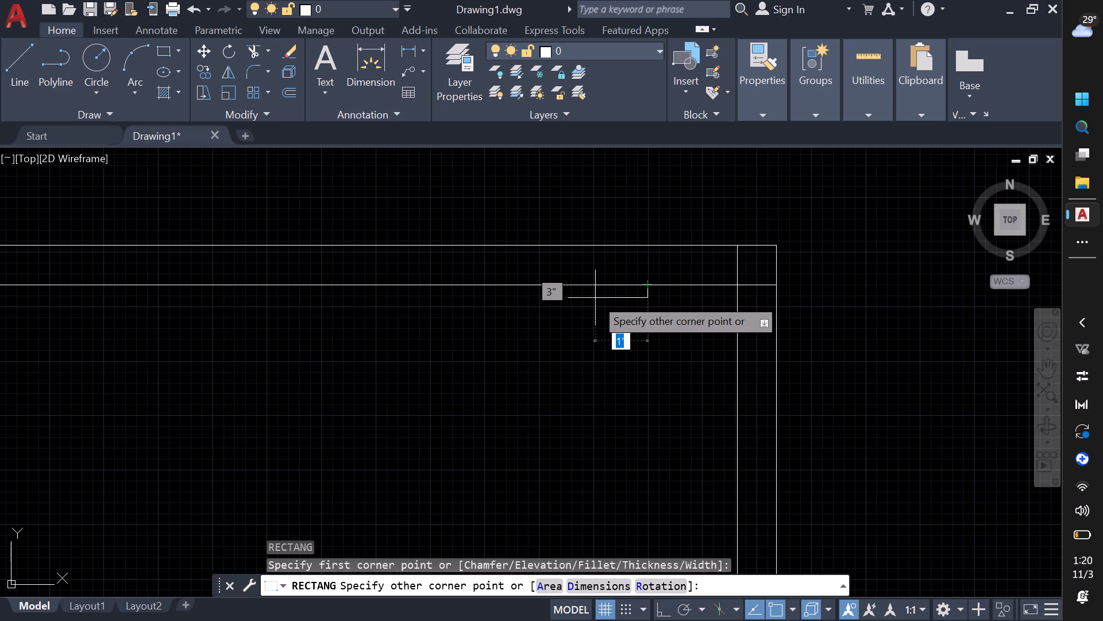
pyautogui.click(595, 298)
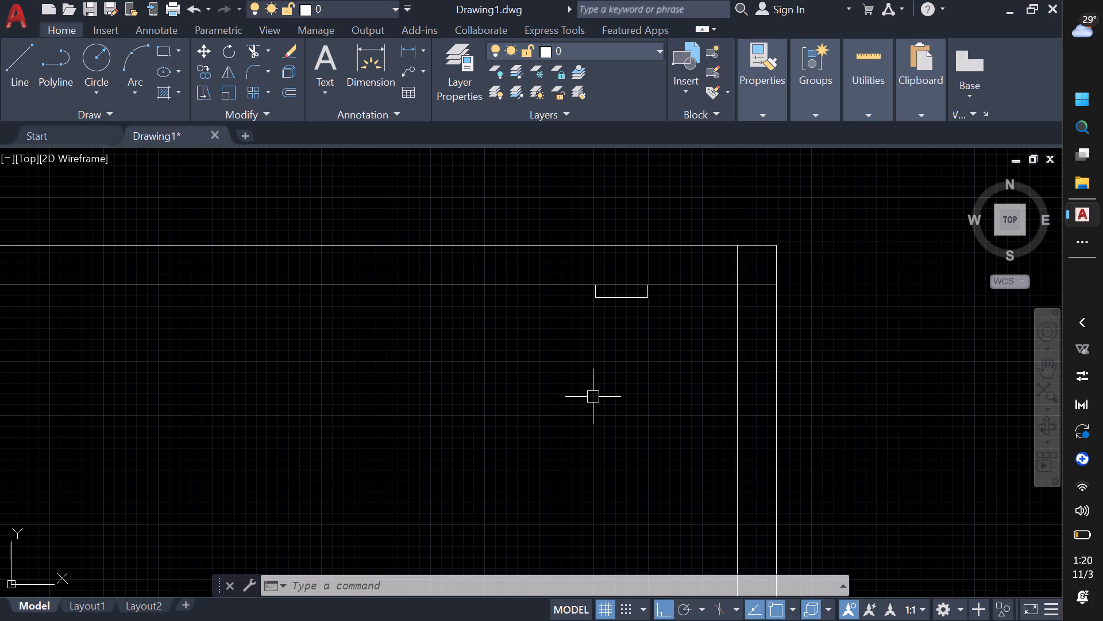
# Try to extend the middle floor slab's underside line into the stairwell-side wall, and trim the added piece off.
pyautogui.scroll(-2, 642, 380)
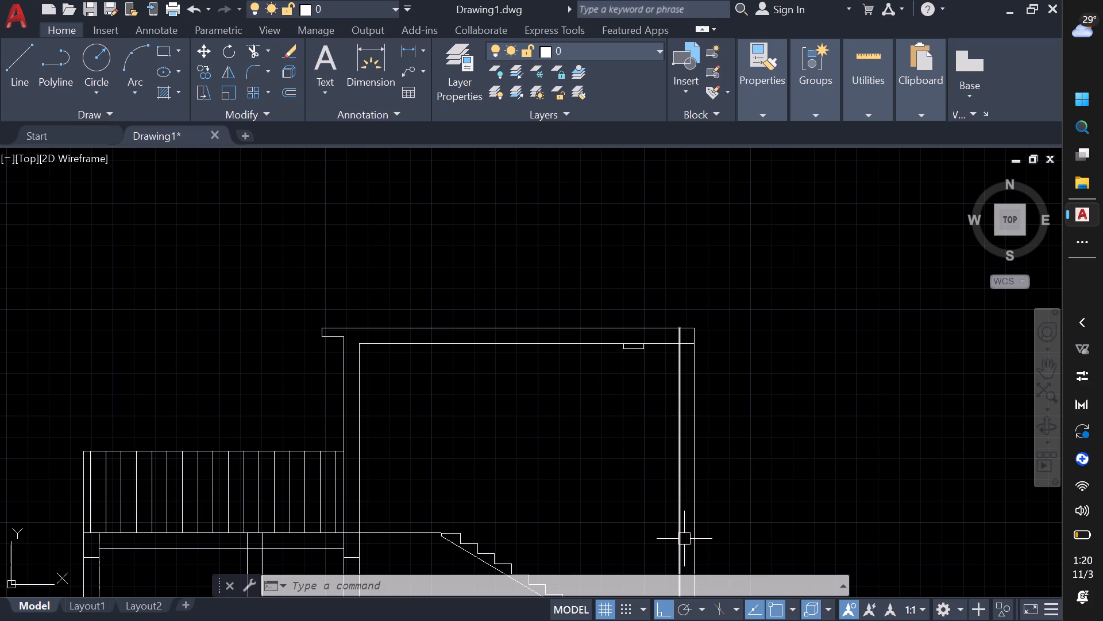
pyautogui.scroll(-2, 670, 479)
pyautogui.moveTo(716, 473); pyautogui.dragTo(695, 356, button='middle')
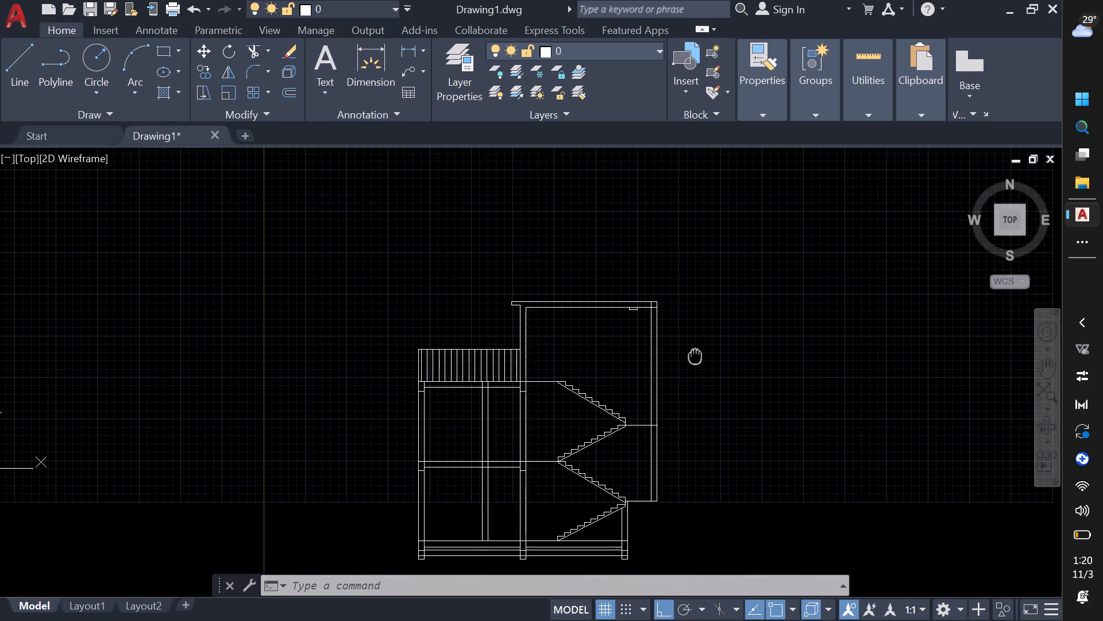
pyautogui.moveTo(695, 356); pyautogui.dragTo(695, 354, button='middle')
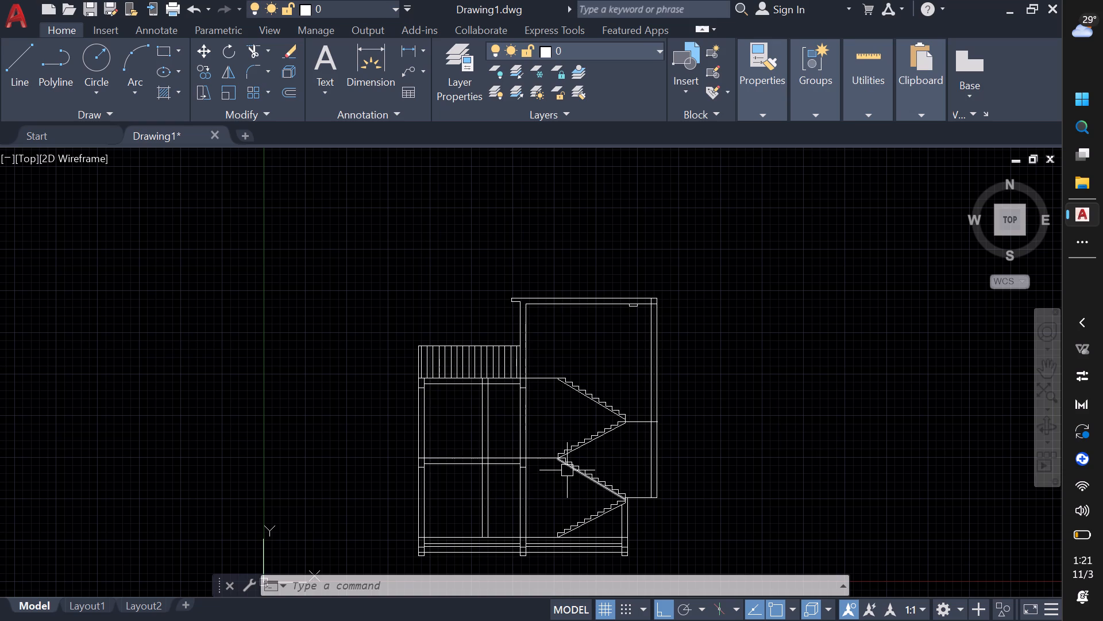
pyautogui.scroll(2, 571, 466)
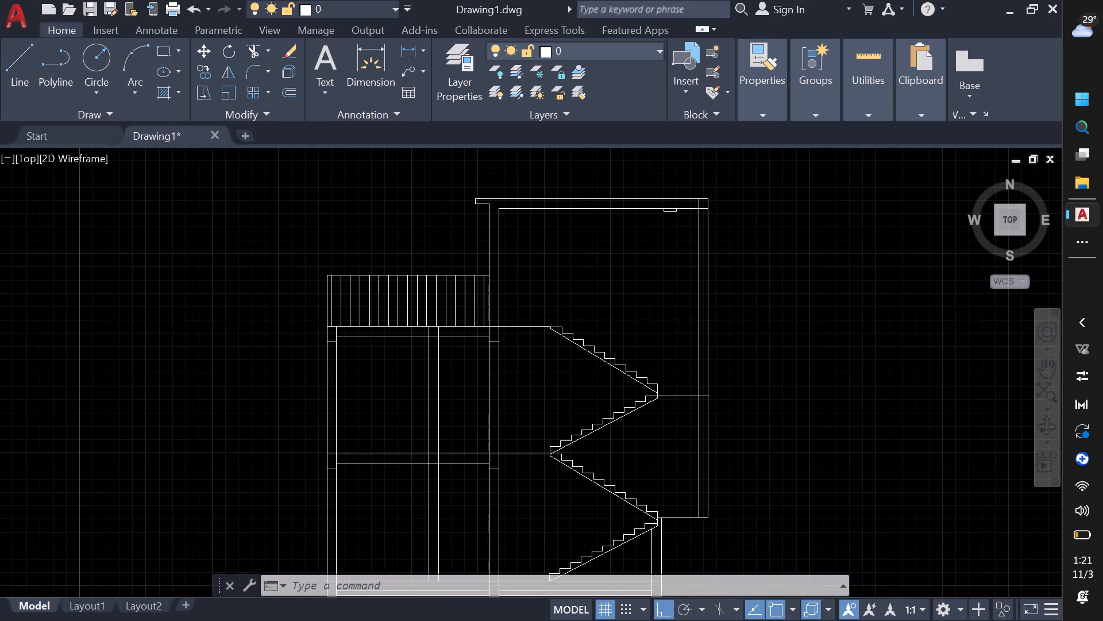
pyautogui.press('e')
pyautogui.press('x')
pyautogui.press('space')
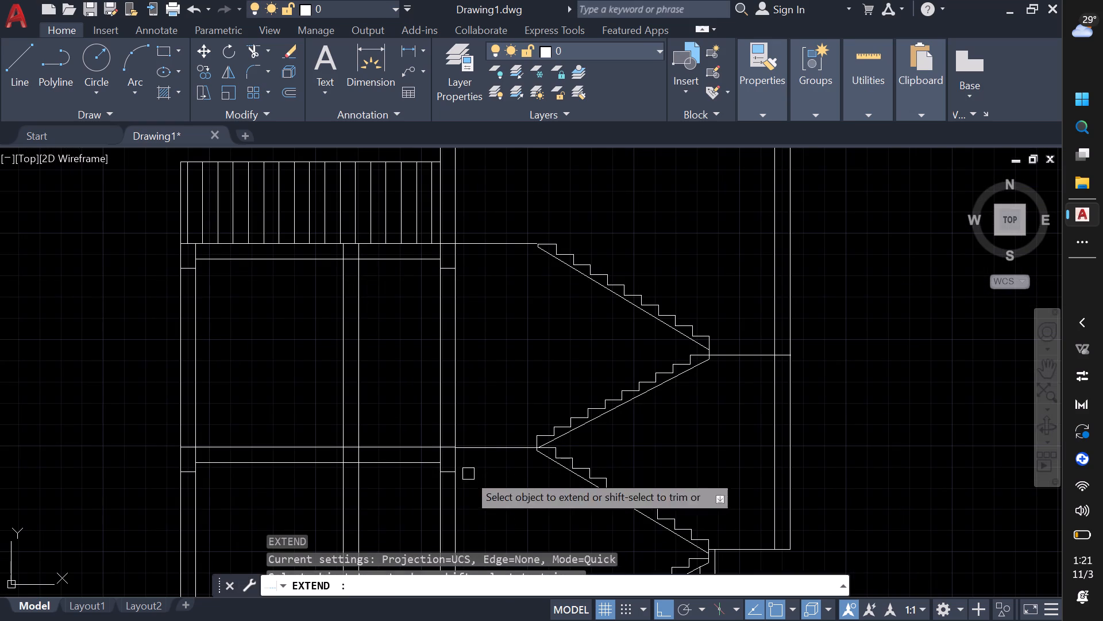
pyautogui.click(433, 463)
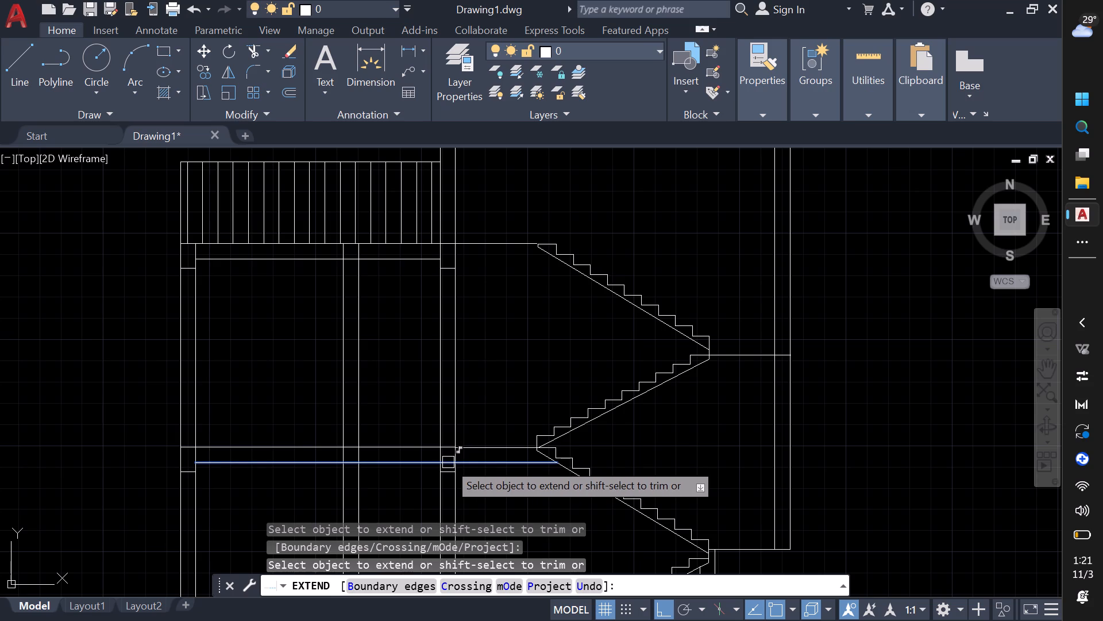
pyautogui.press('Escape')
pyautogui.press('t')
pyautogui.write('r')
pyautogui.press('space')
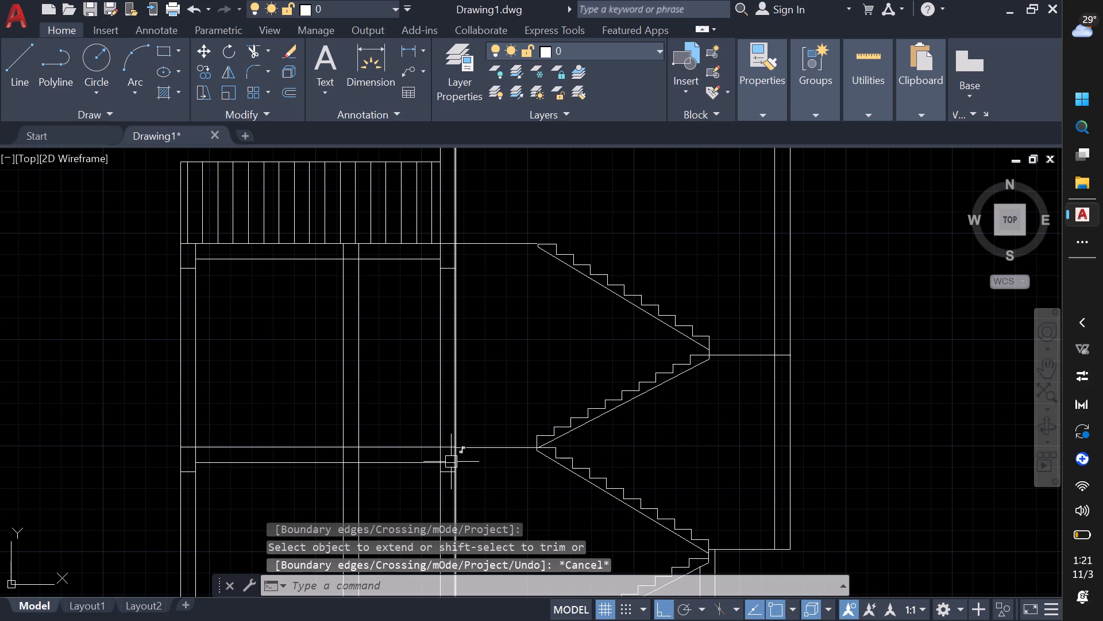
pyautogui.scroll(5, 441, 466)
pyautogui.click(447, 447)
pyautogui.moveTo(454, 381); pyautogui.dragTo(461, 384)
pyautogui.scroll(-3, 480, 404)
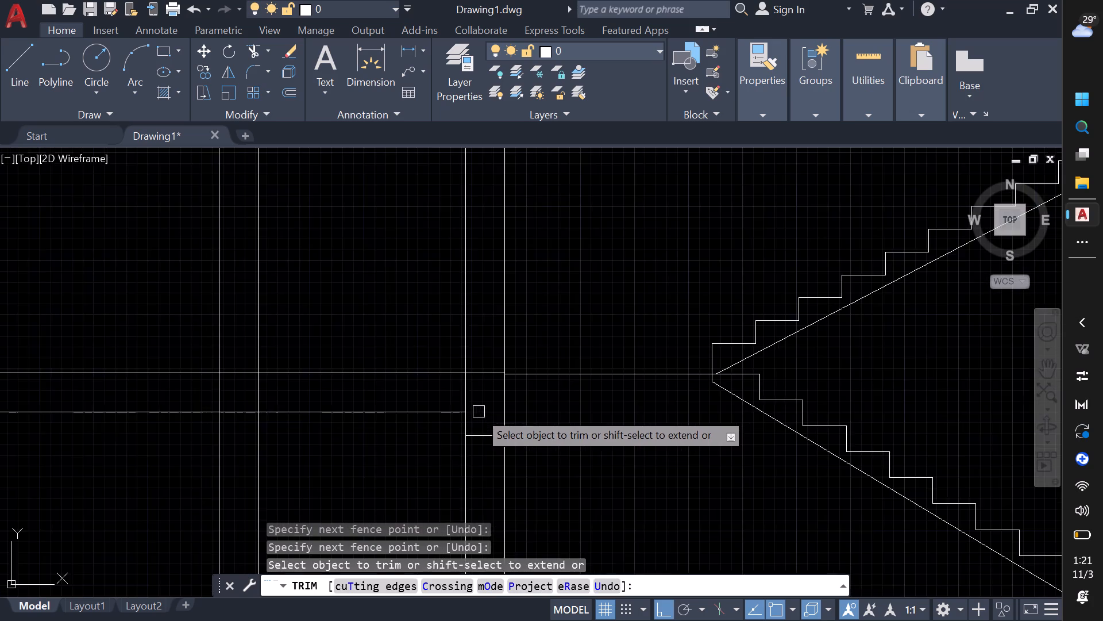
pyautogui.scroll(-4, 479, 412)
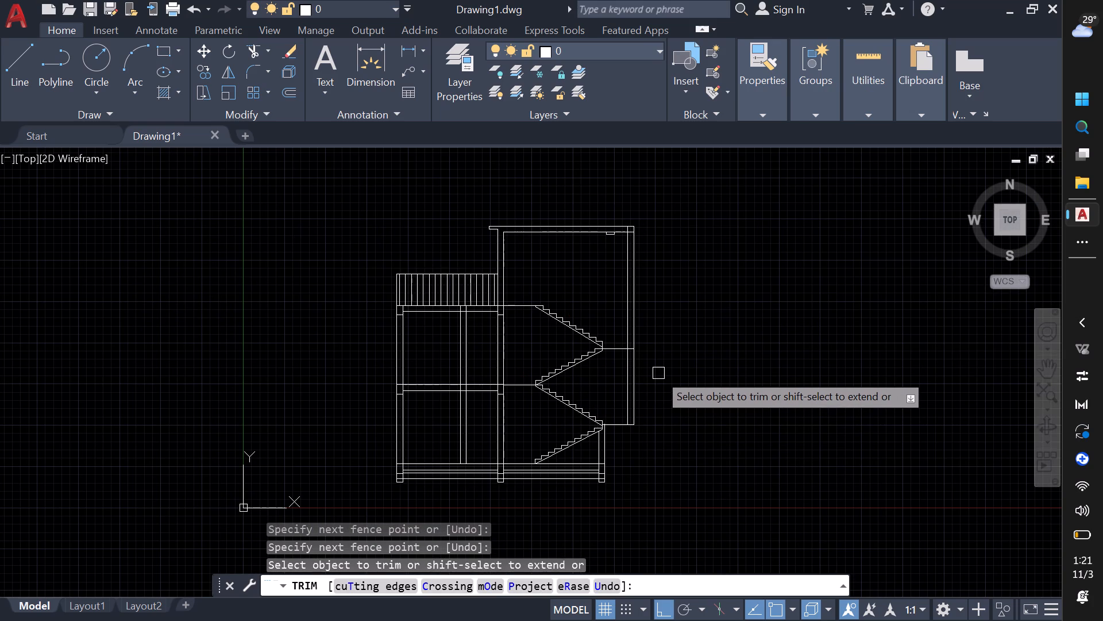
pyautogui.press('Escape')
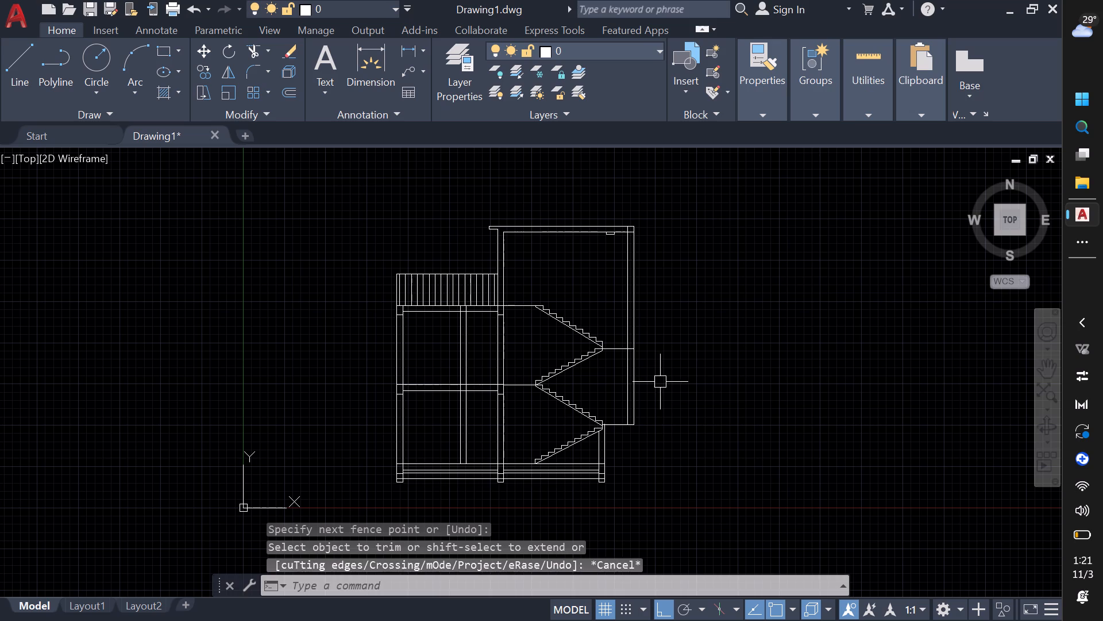
# Insert the imperial Door Elevation block in the empty space outside the stairwell's outer wall.
pyautogui.hotkey('ctrl', '3')
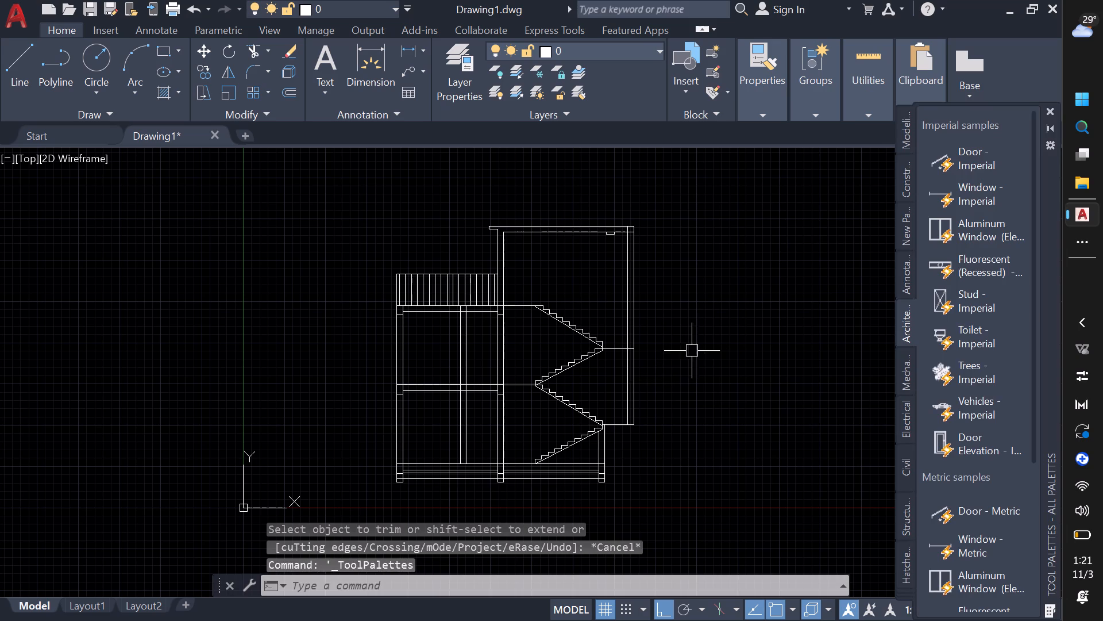
pyautogui.moveTo(988, 441); pyautogui.dragTo(747, 430)
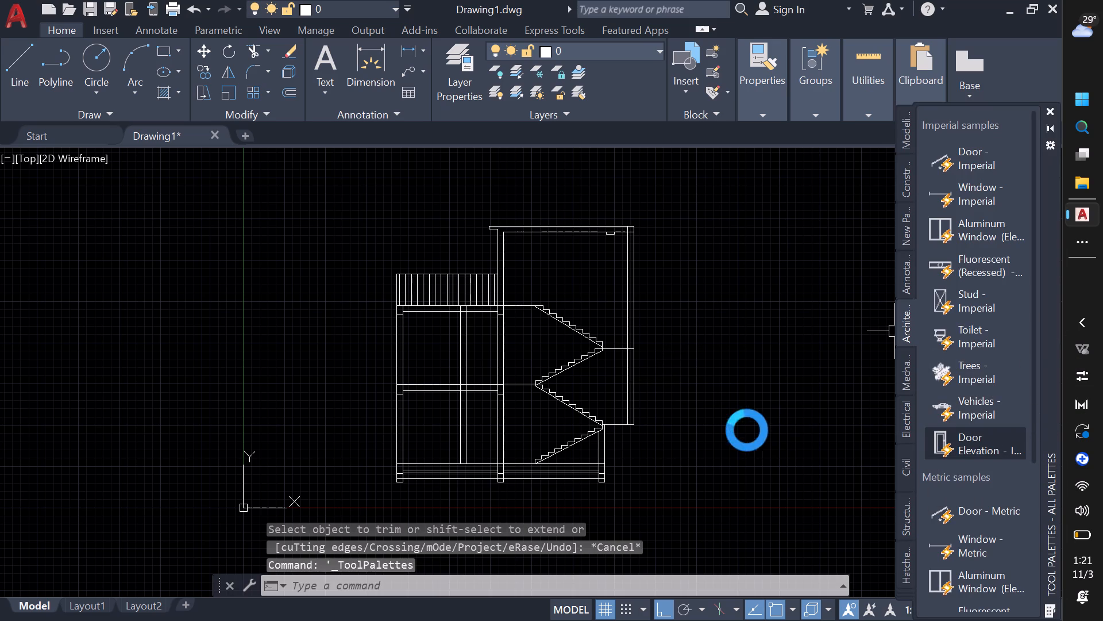
pyautogui.moveTo(747, 430); pyautogui.dragTo(734, 428)
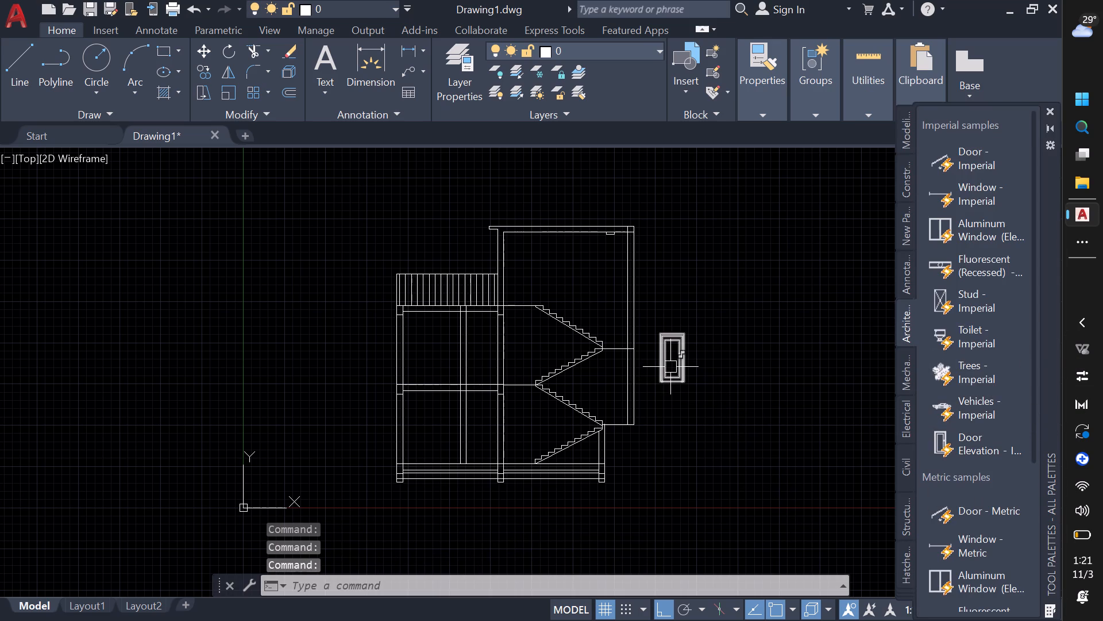
# Copy the door by its lower hinge-side corner to the ground floor line at the wall's stair-side face, with Ortho off.
pyautogui.click(670, 368)
pyautogui.press('c')
pyautogui.write('o')
pyautogui.press('space')
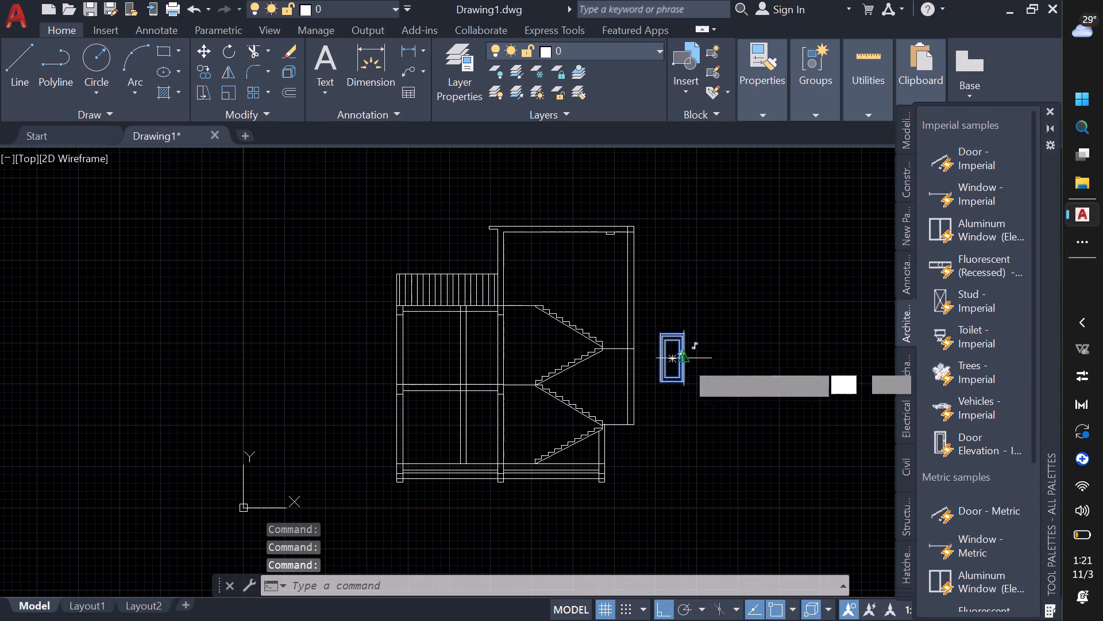
pyautogui.scroll(5, 651, 378)
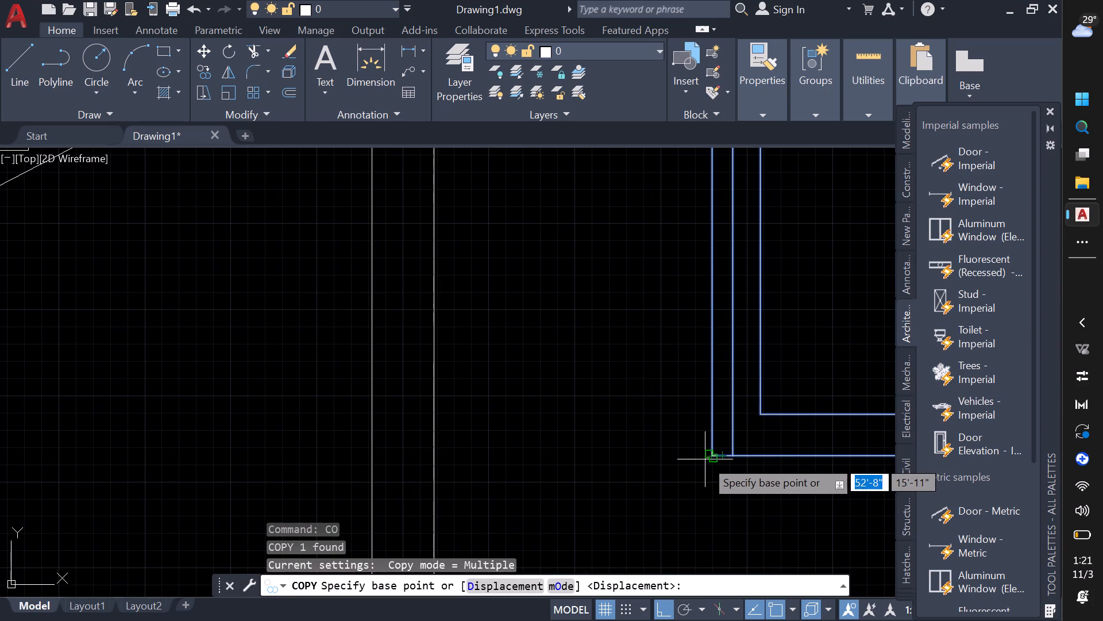
pyautogui.click(714, 457)
pyautogui.scroll(-5, 624, 489)
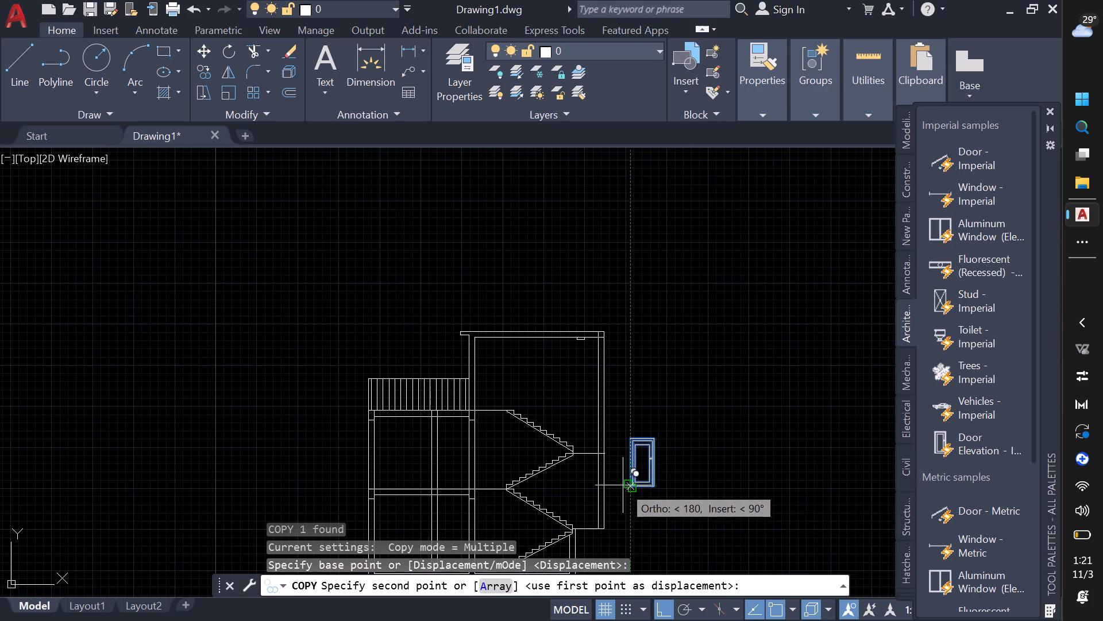
pyautogui.hotkey('shift', 'F8')
pyautogui.scroll(-1, 596, 509)
pyautogui.moveTo(596, 504); pyautogui.dragTo(638, 319, button='middle')
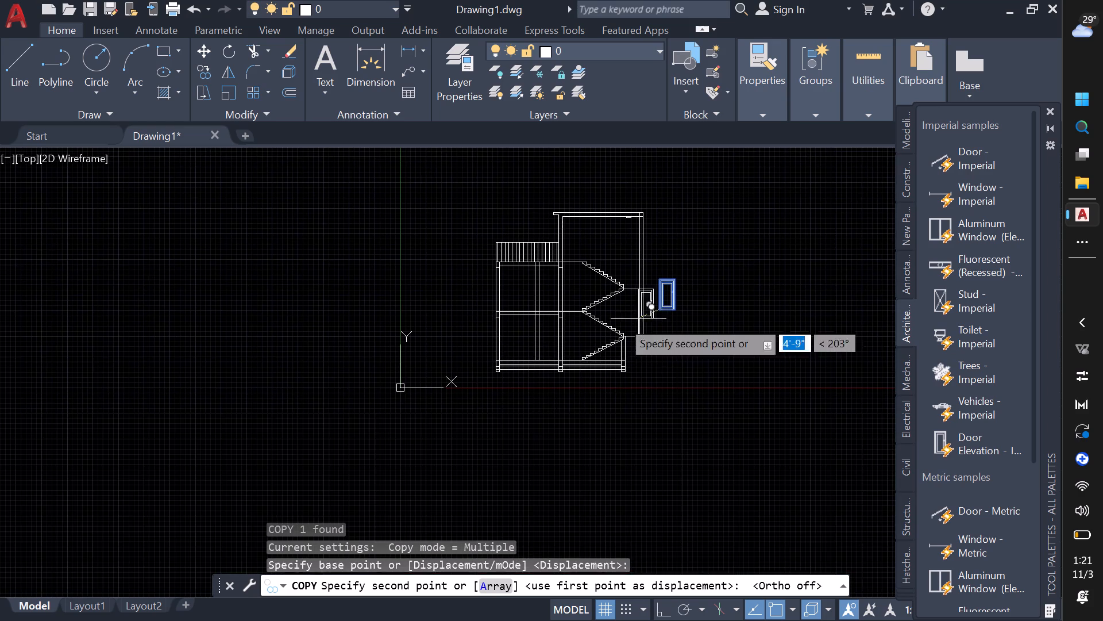
pyautogui.scroll(4, 571, 356)
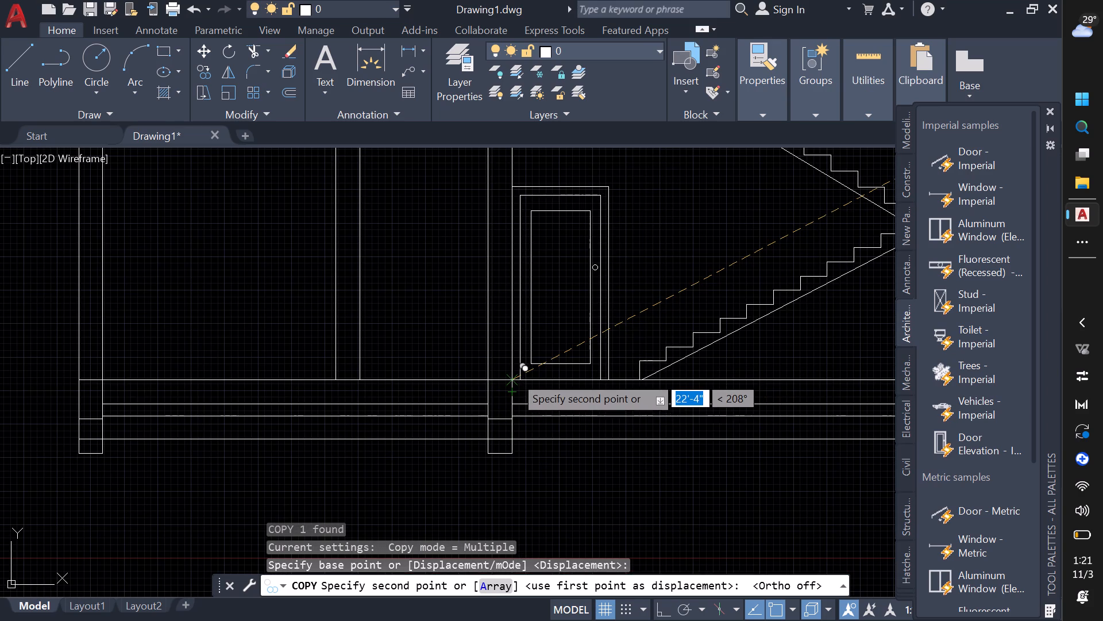
pyautogui.click(511, 375)
pyautogui.scroll(-2, 630, 376)
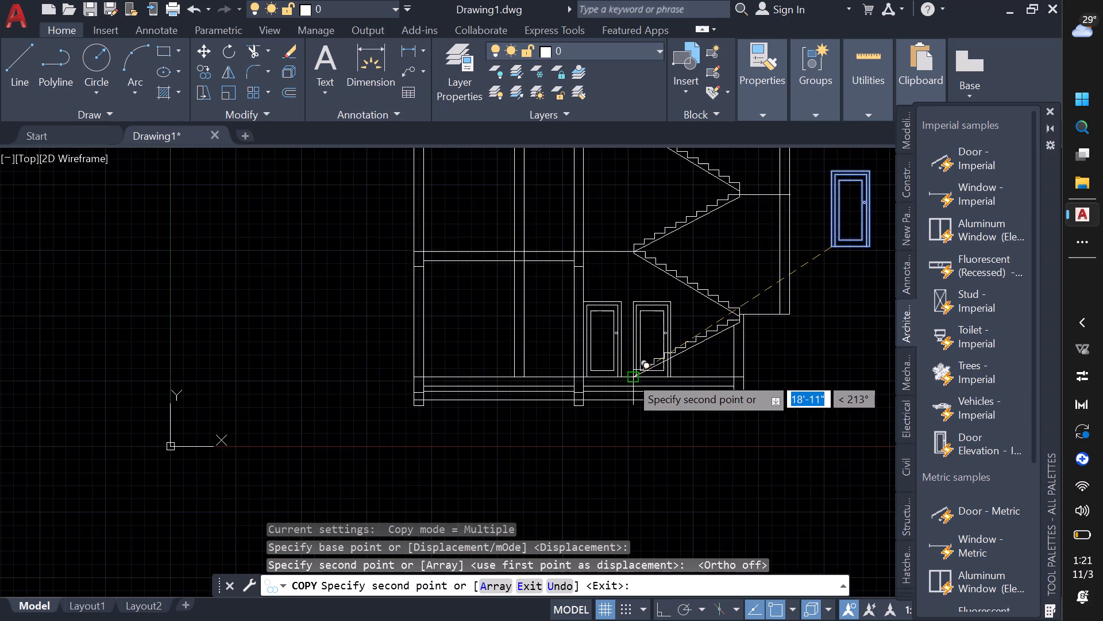
pyautogui.scroll(-2, 630, 385)
pyautogui.press('Escape')
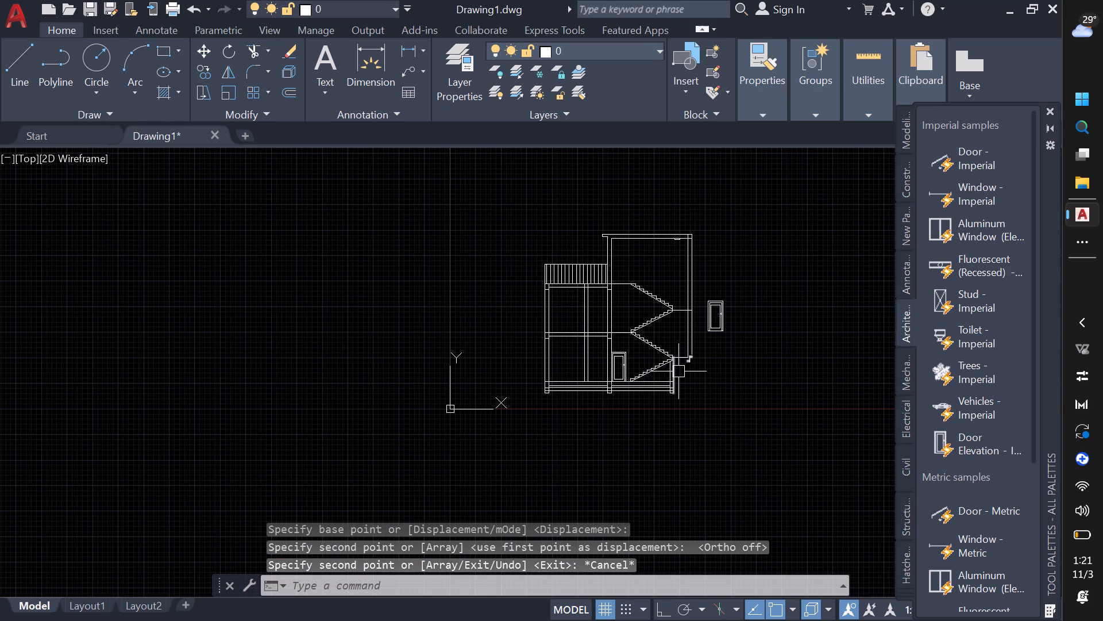
# Copy the ground-floor door by its lower corner to the middle floor line at the wall's stair-side face.
pyautogui.scroll(4, 643, 362)
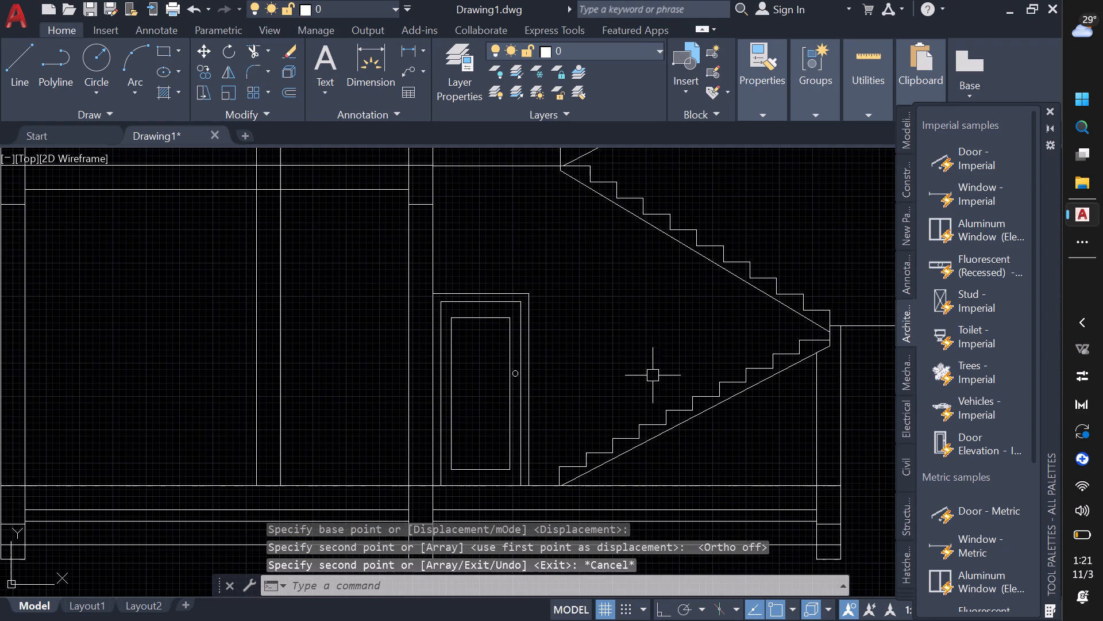
pyautogui.click(550, 381)
pyautogui.click(495, 364)
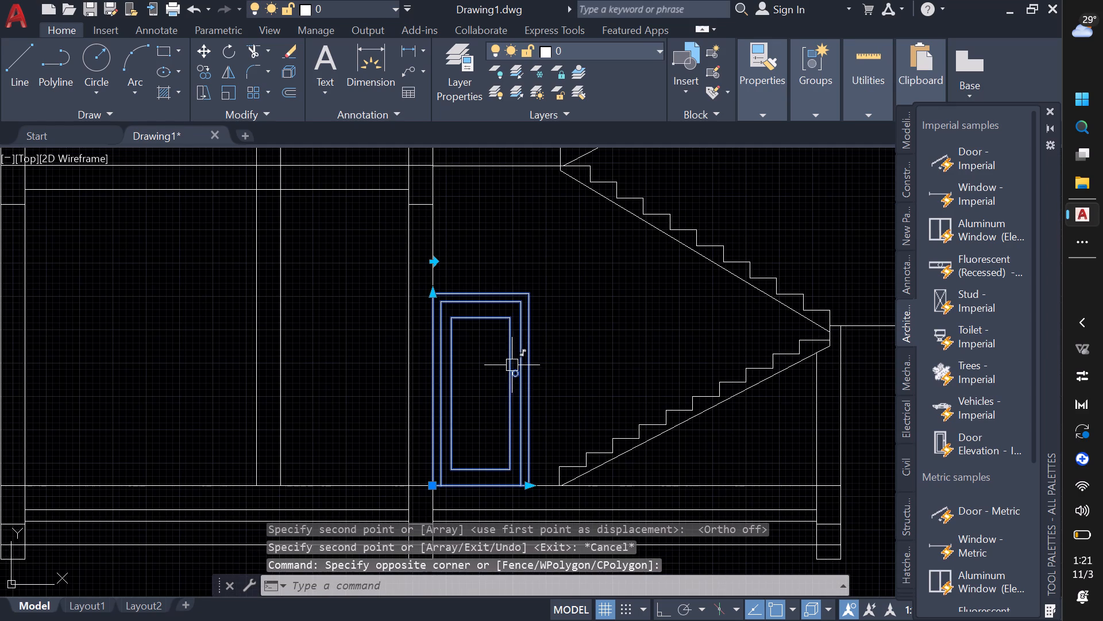
pyautogui.press('c')
pyautogui.write('o')
pyautogui.press('space')
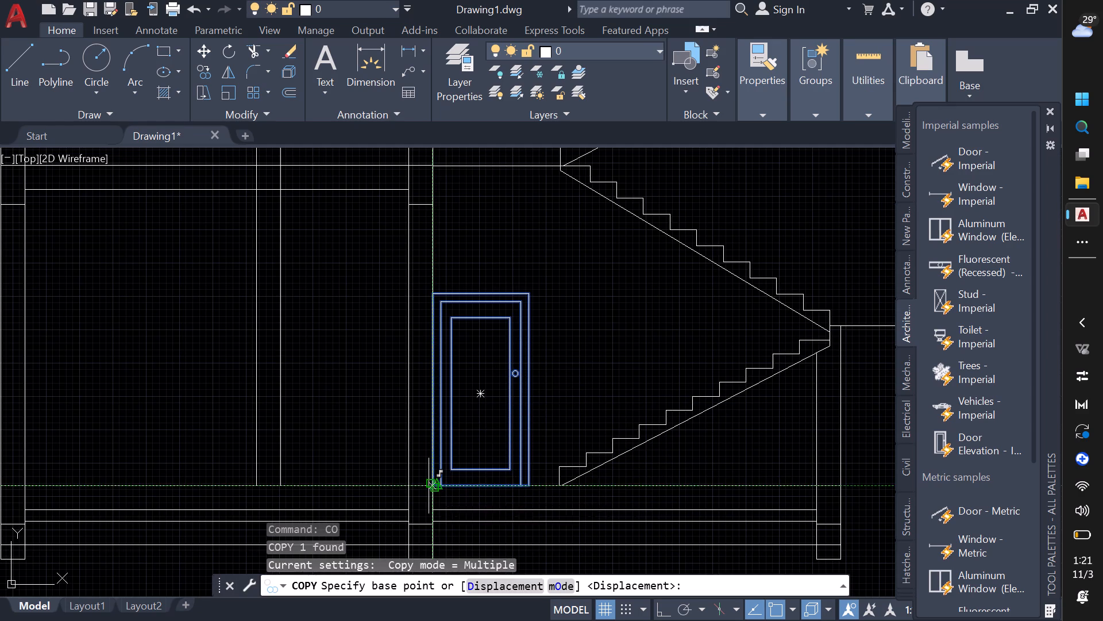
pyautogui.click(433, 487)
pyautogui.scroll(-1, 468, 409)
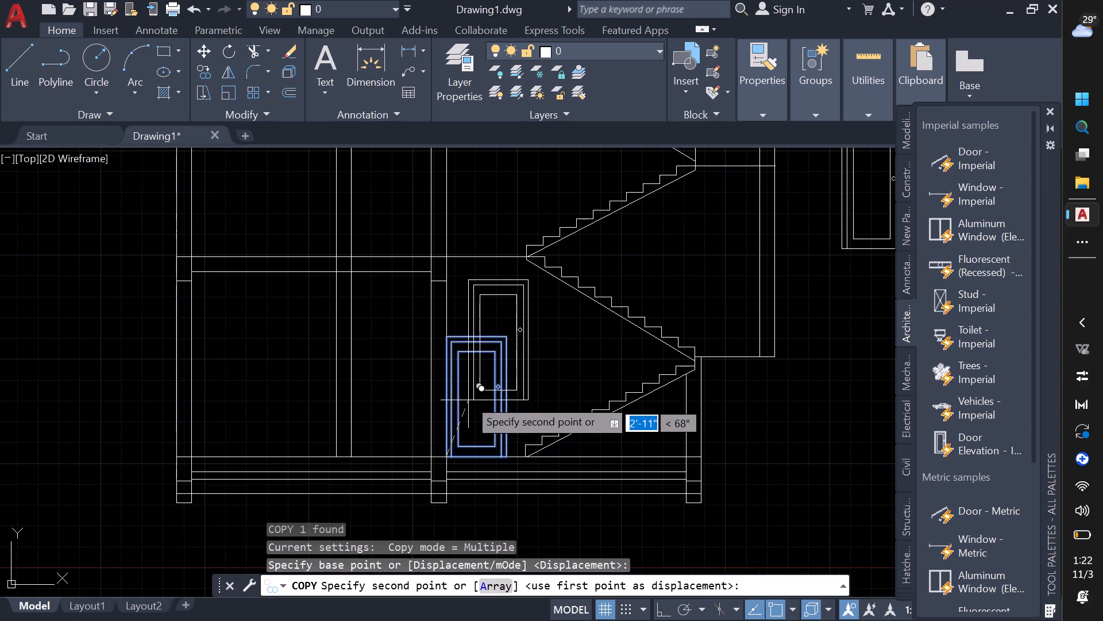
pyautogui.moveTo(457, 388); pyautogui.dragTo(446, 425, button='middle')
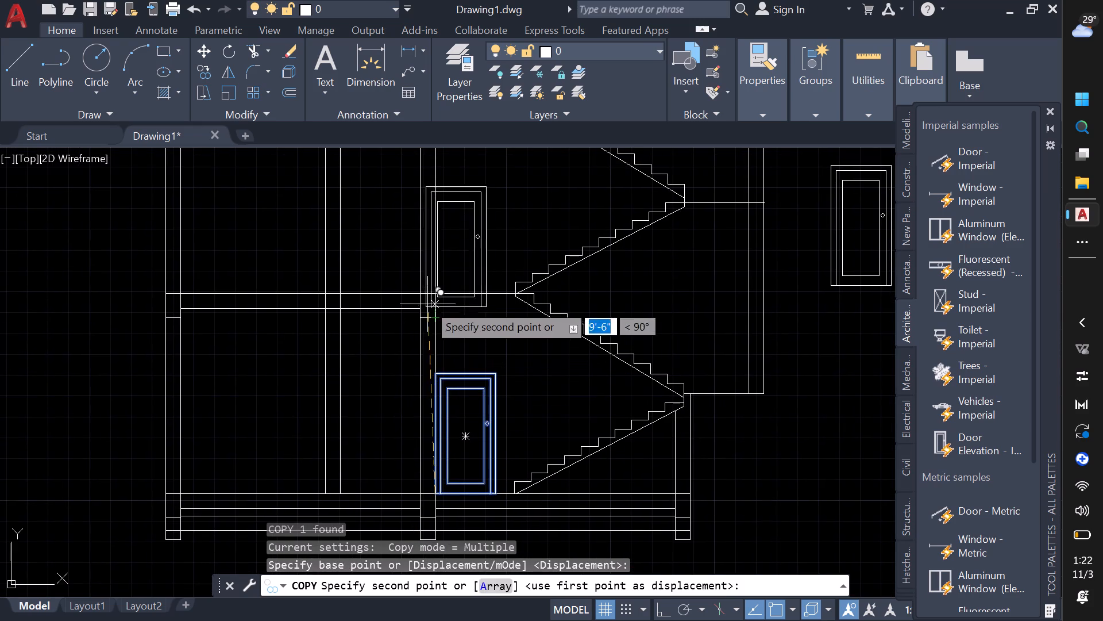
pyautogui.scroll(4, 448, 287)
pyautogui.click(352, 324)
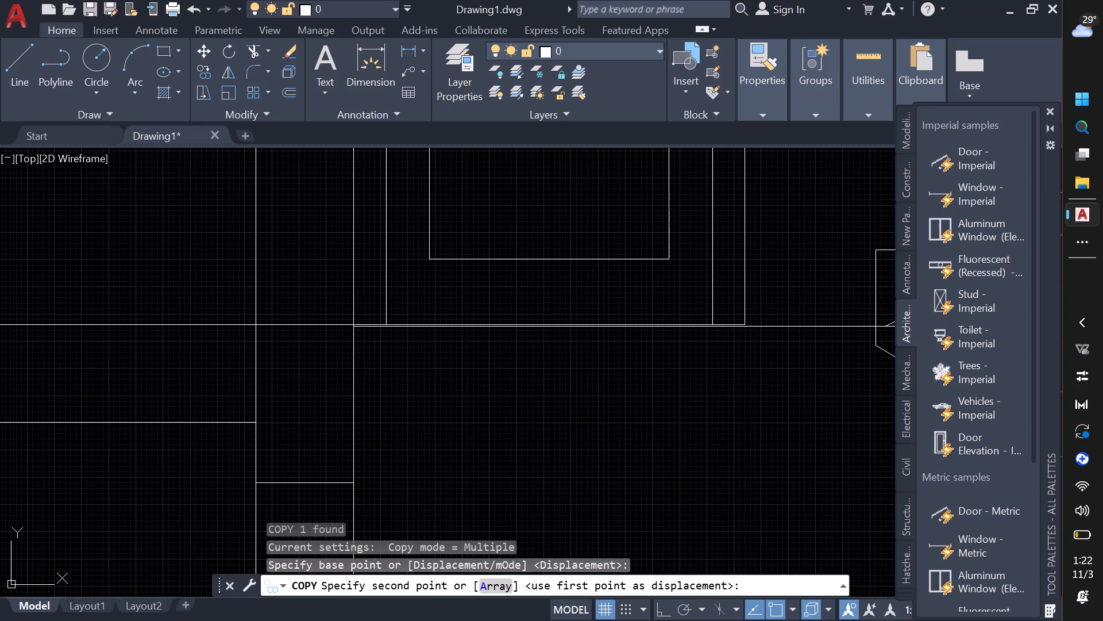
# Place another copy of the door on the top floor landing line at the wall's stair-side face.
pyautogui.scroll(-2, 431, 317)
pyautogui.moveTo(428, 296); pyautogui.dragTo(381, 423, button='middle')
pyautogui.scroll(-4, 385, 415)
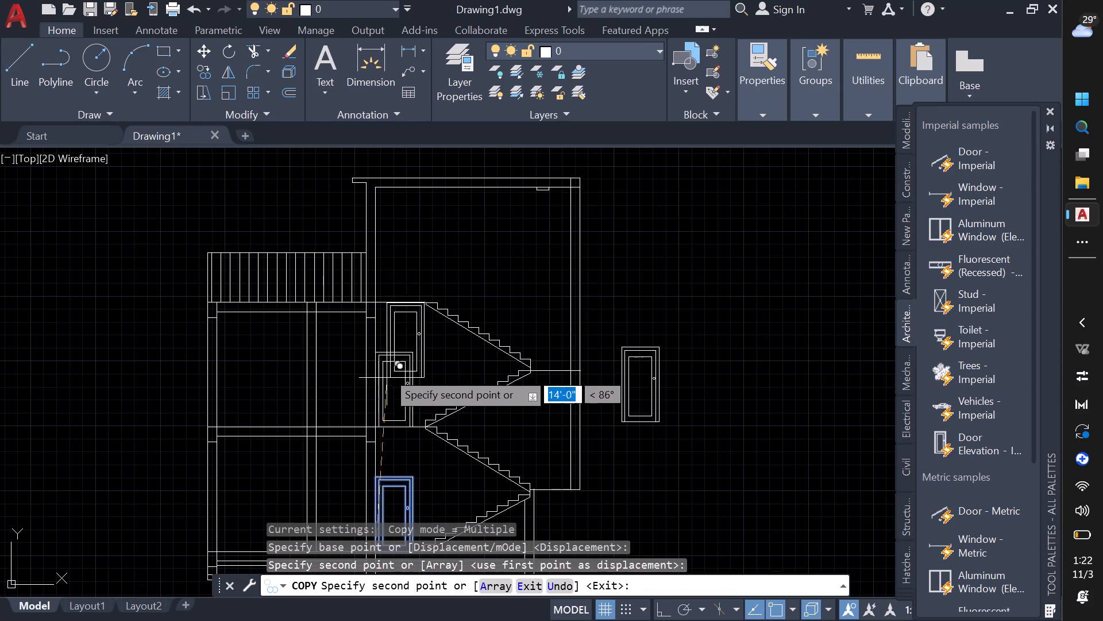
pyautogui.scroll(7, 378, 298)
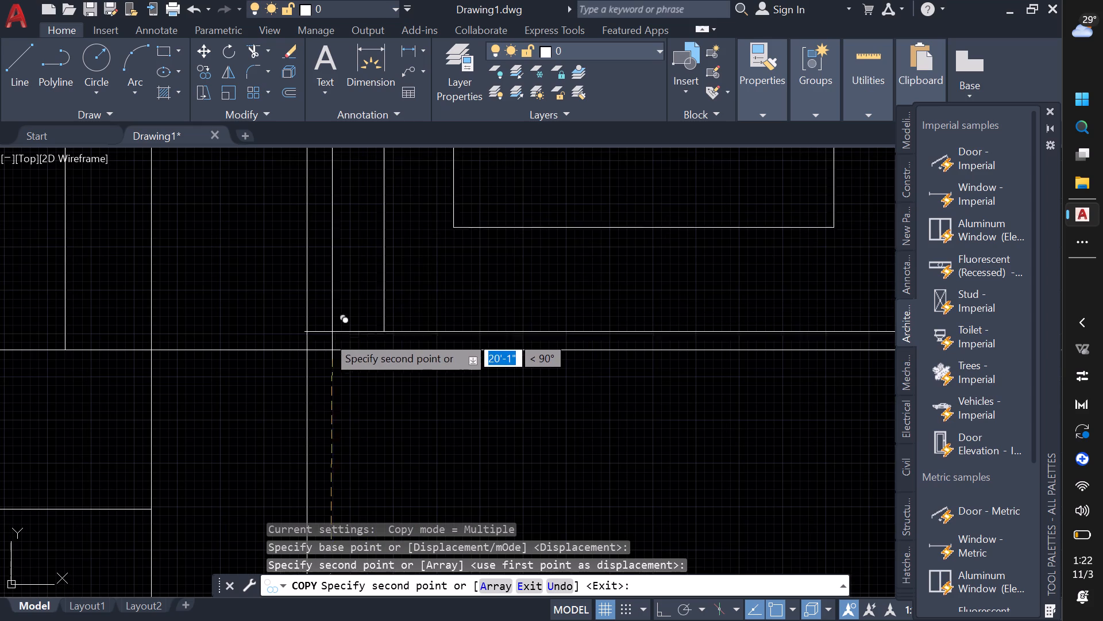
pyautogui.click(302, 351)
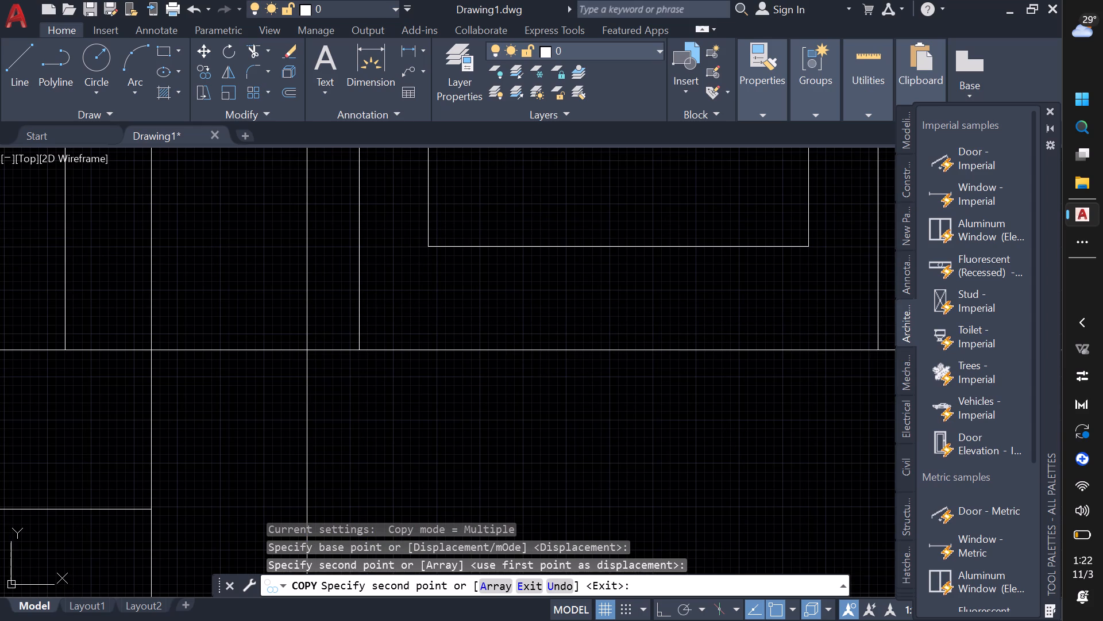
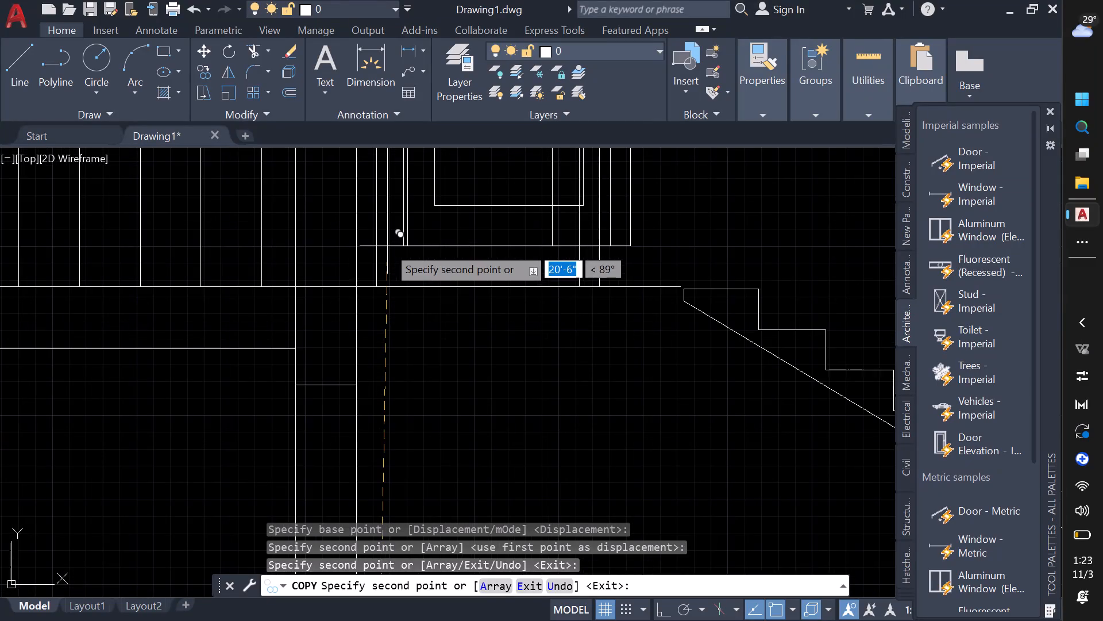
# Erase the spare door standing outside the stairwell's outer wall.
pyautogui.moveTo(387, 246); pyautogui.dragTo(371, 323, button='middle')
pyautogui.scroll(-3, 360, 356)
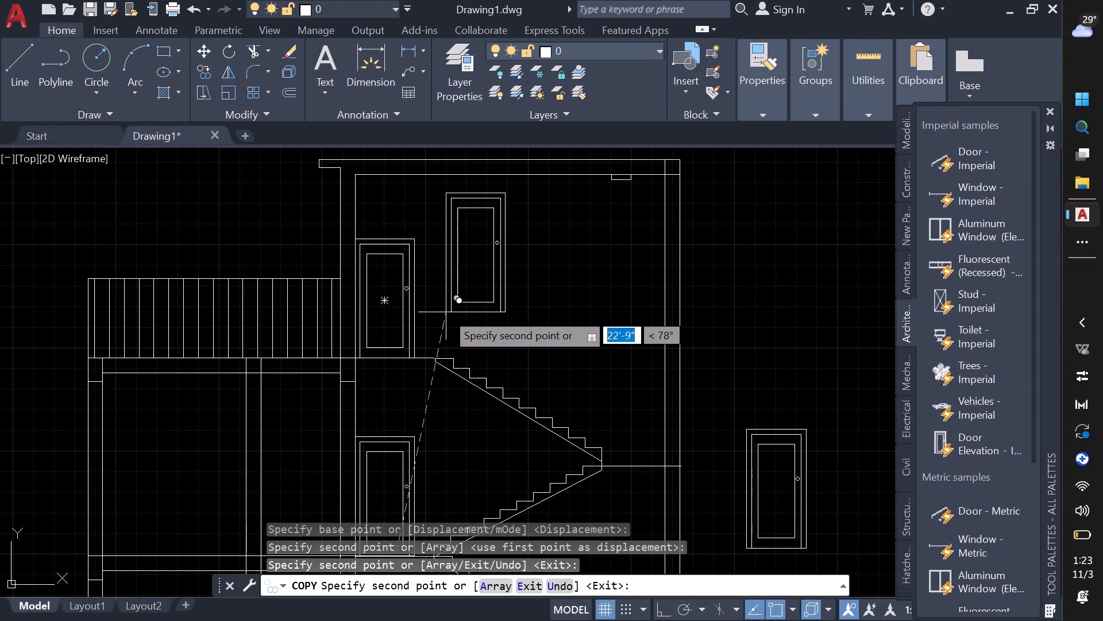
pyautogui.press('Escape')
pyautogui.scroll(-1, 452, 310)
pyautogui.moveTo(507, 338); pyautogui.dragTo(471, 218, button='middle')
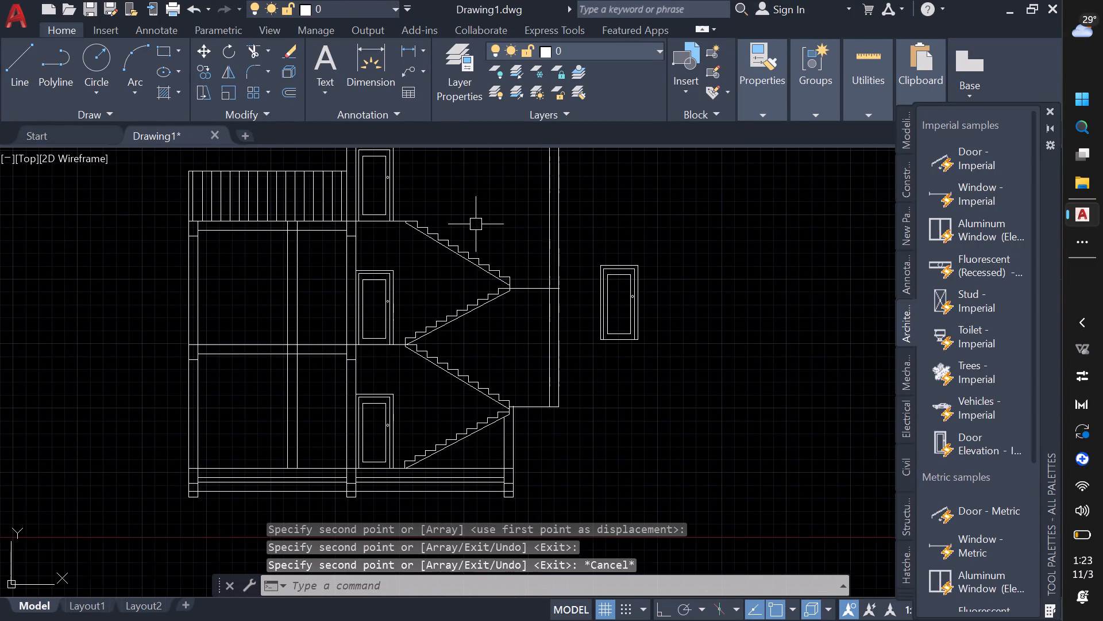
pyautogui.moveTo(663, 375); pyautogui.dragTo(647, 370)
pyautogui.click(607, 301)
pyautogui.write('e')
pyautogui.press('space')
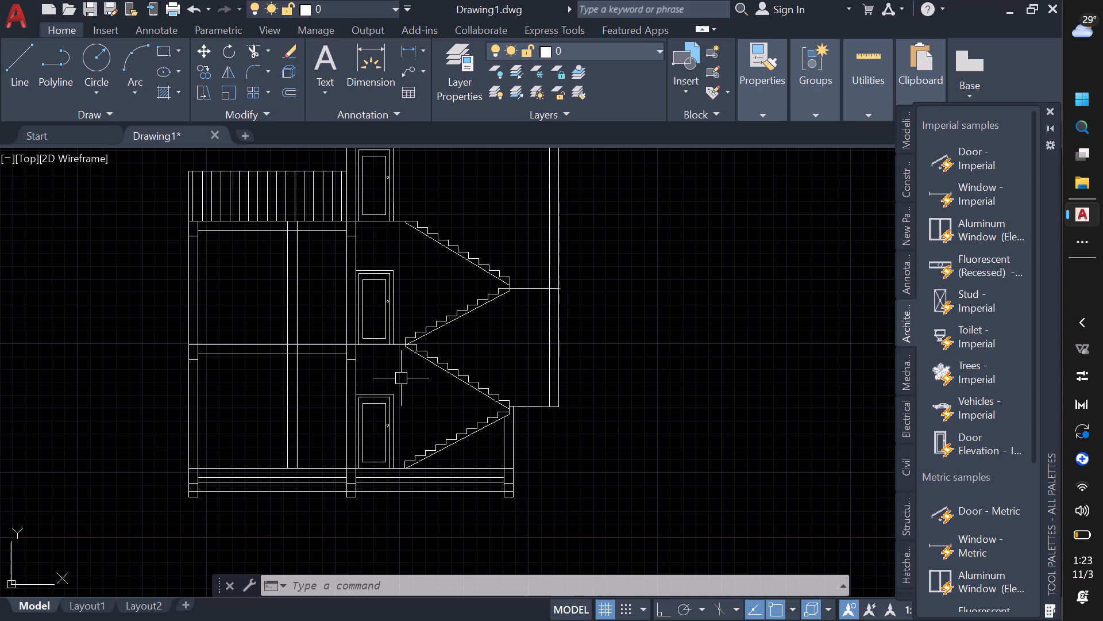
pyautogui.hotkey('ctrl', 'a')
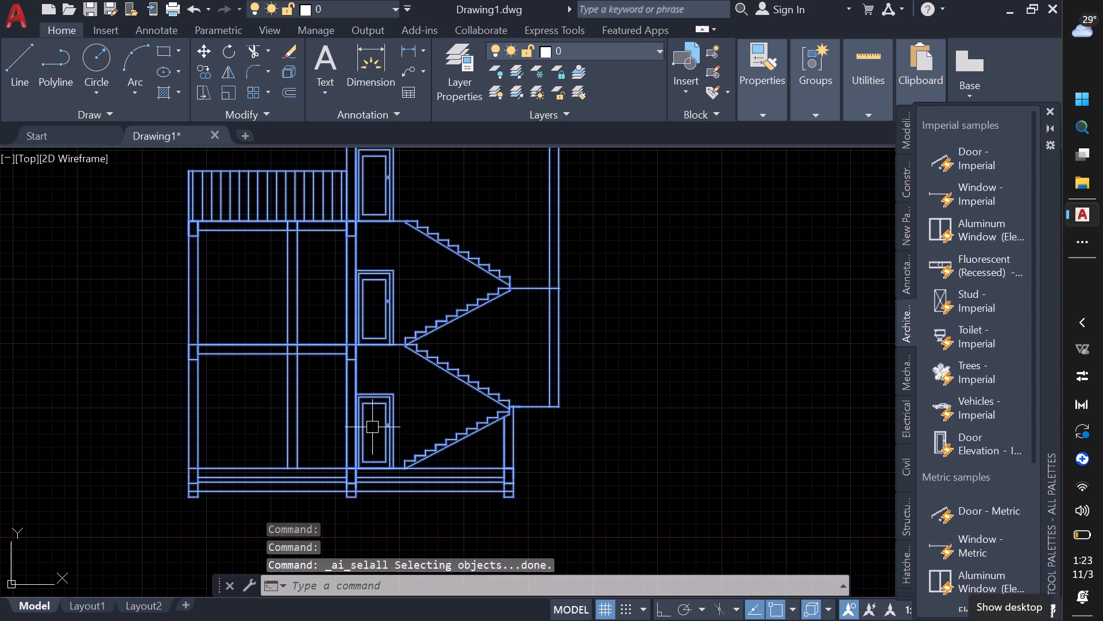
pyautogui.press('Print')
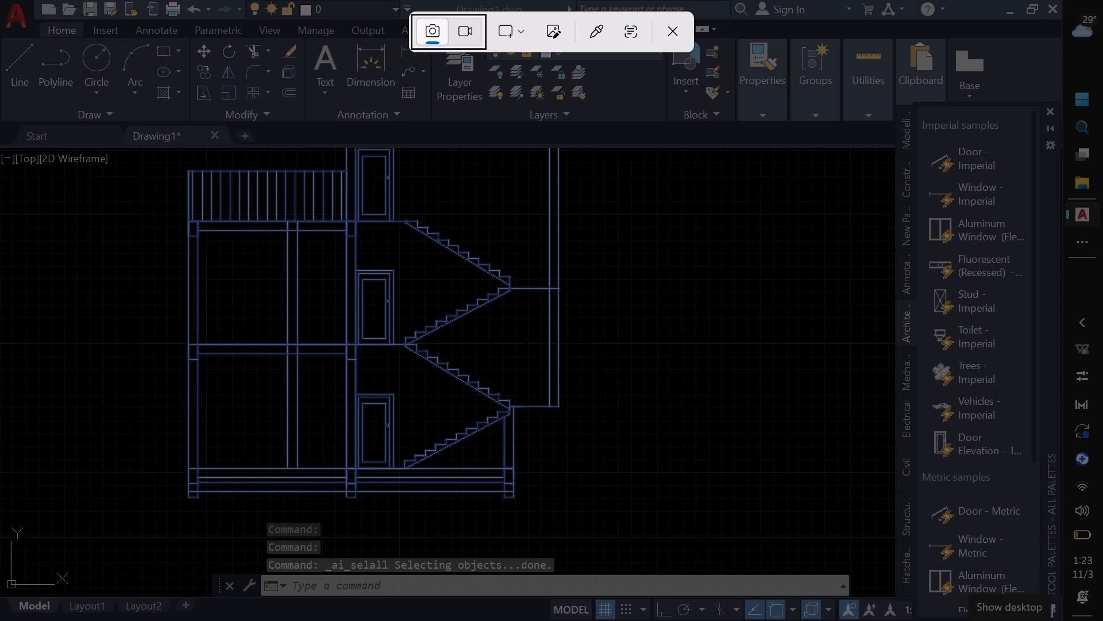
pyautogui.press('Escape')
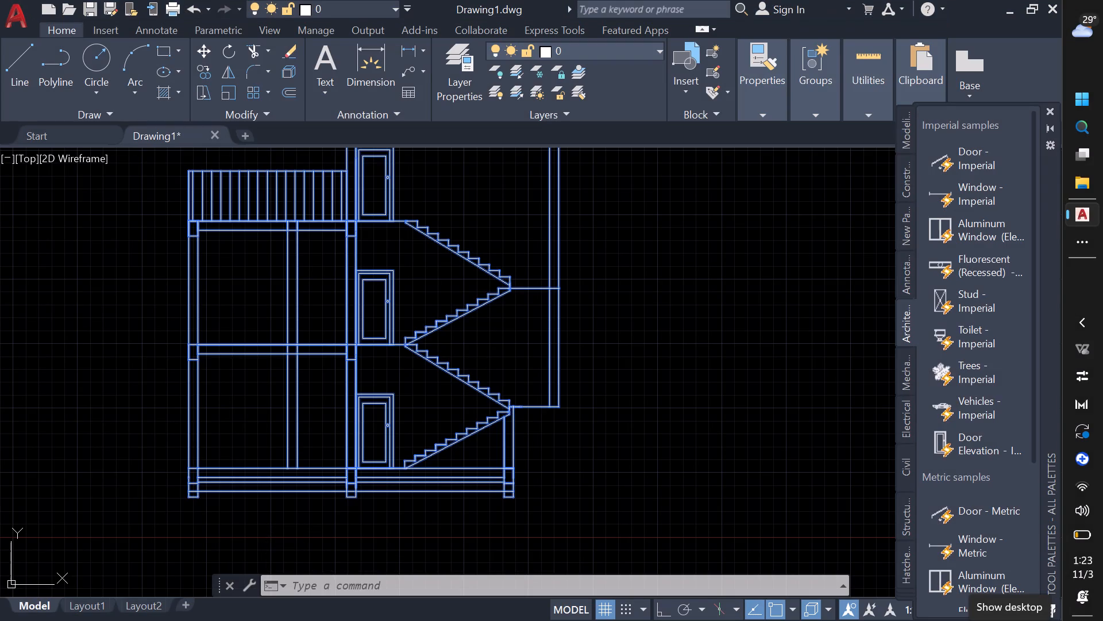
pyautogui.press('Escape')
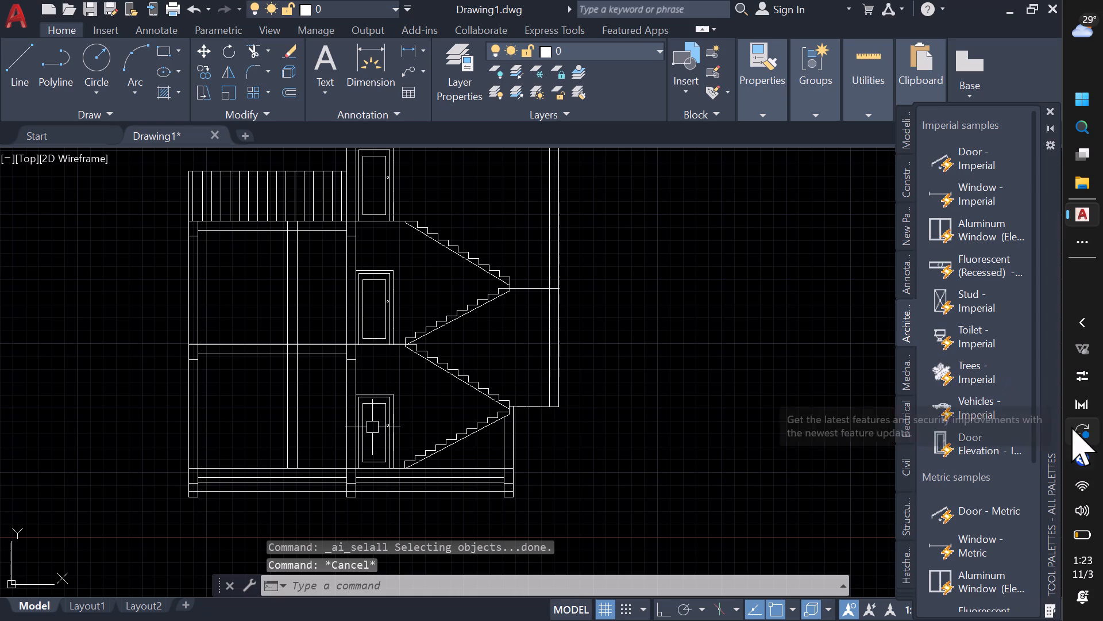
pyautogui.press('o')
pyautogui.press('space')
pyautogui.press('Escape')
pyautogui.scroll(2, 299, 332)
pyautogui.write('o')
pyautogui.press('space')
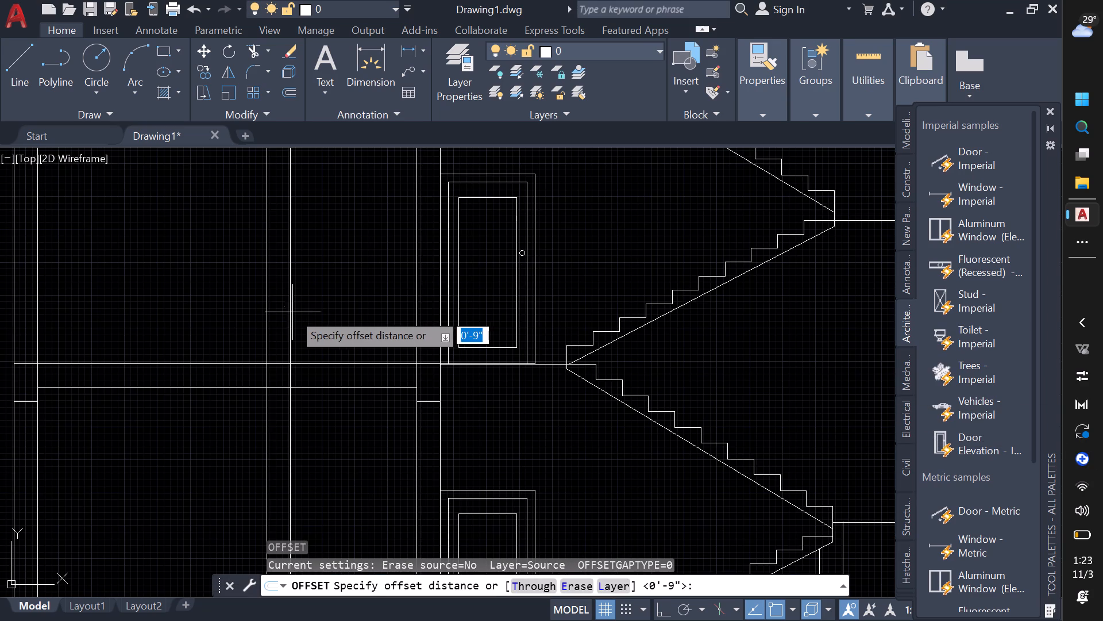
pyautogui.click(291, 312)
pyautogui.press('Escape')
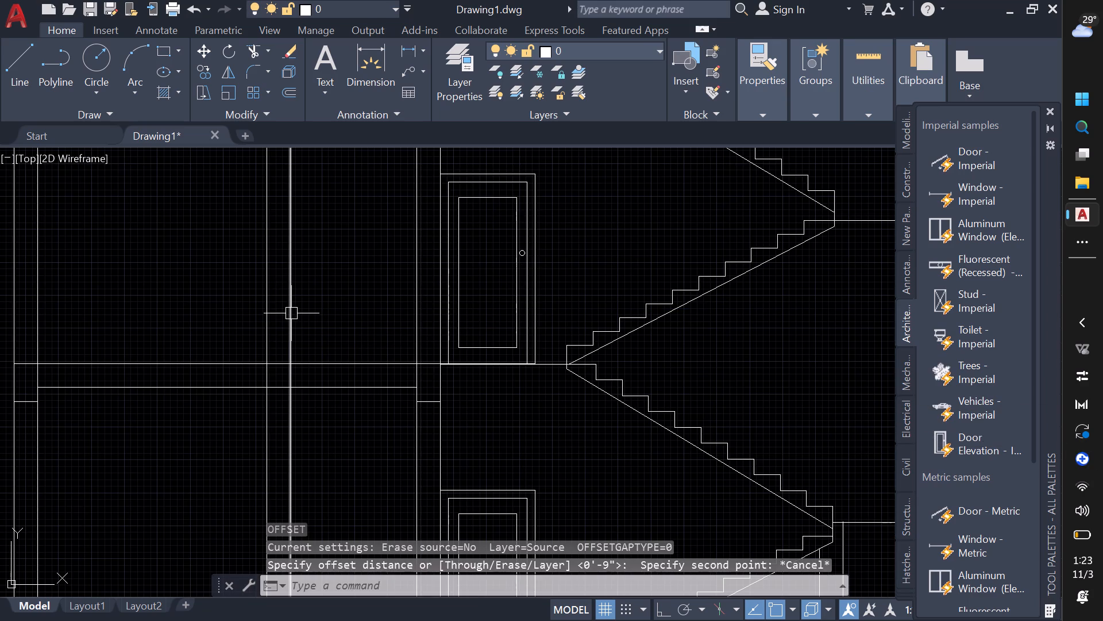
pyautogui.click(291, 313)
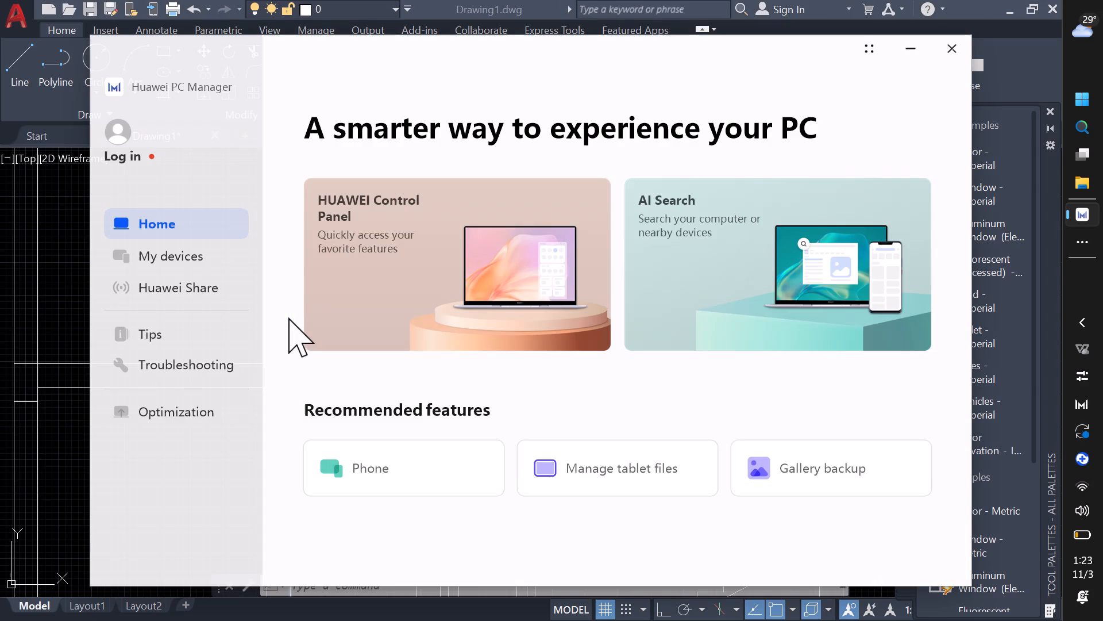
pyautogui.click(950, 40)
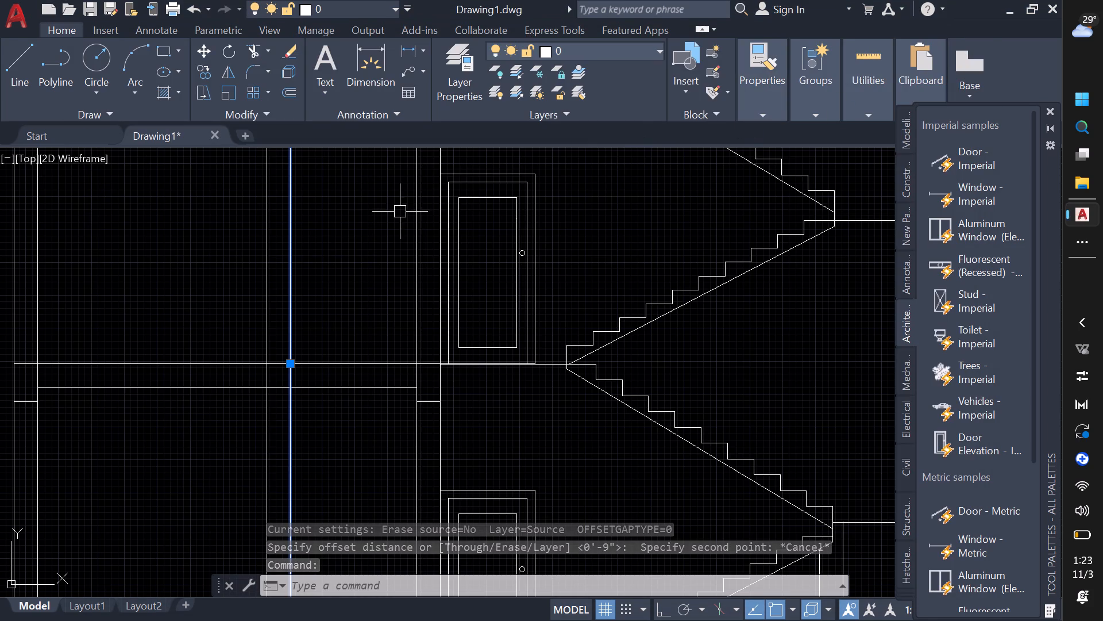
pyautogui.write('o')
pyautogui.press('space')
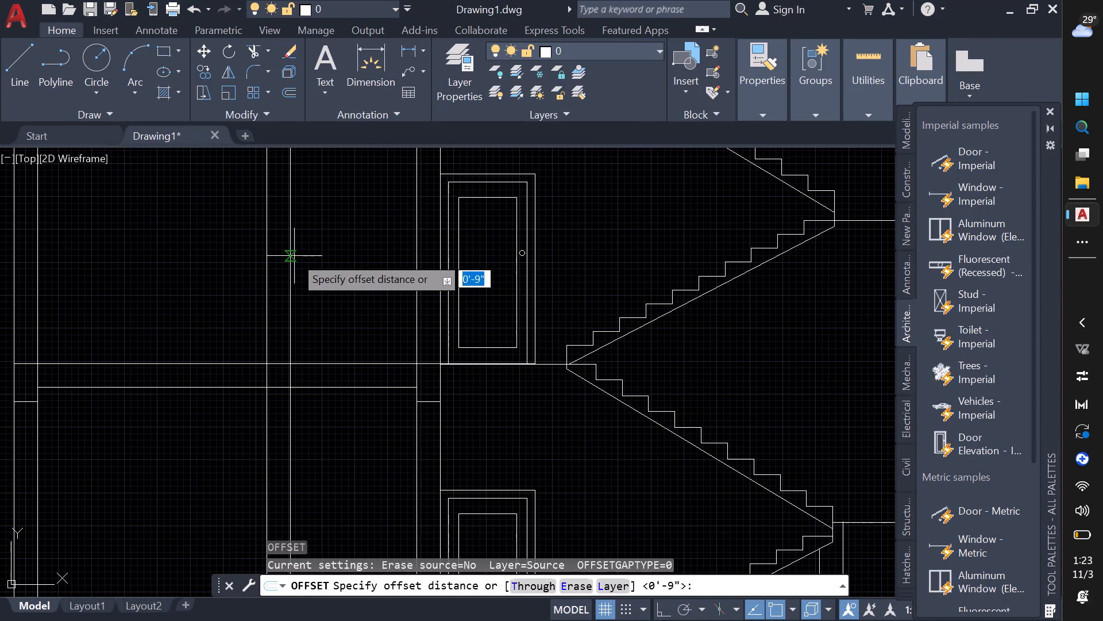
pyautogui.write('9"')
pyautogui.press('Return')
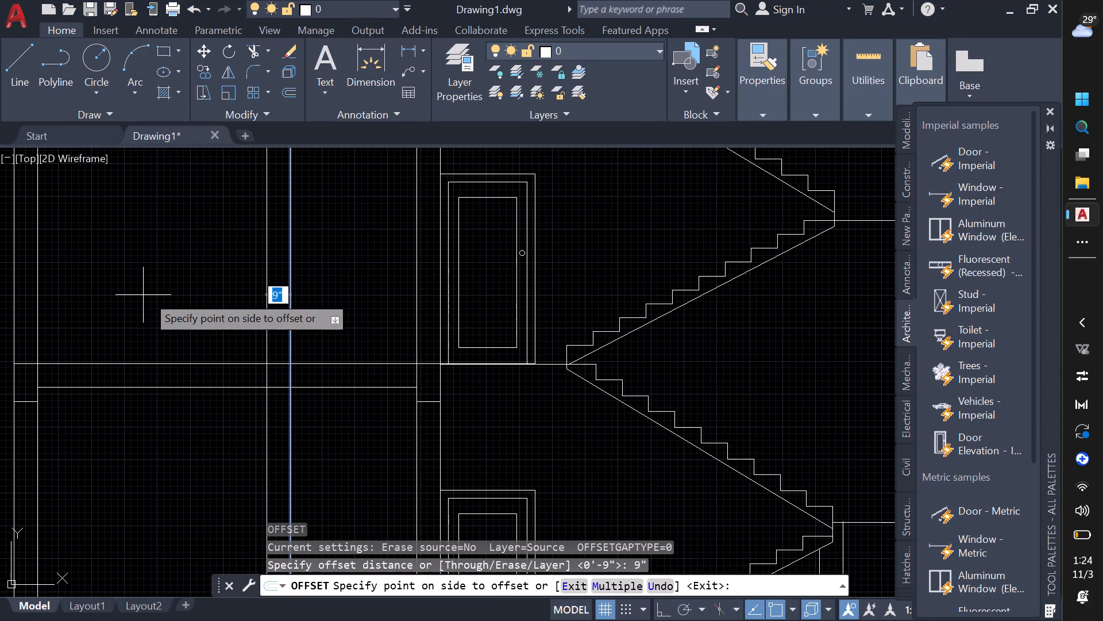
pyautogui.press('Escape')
# Offset the stair-side line of the interior partition 4" toward the partition's other face.
pyautogui.write('o 9')
pyautogui.press('BackSpace')
pyautogui.write('4"')
pyautogui.press('Return')
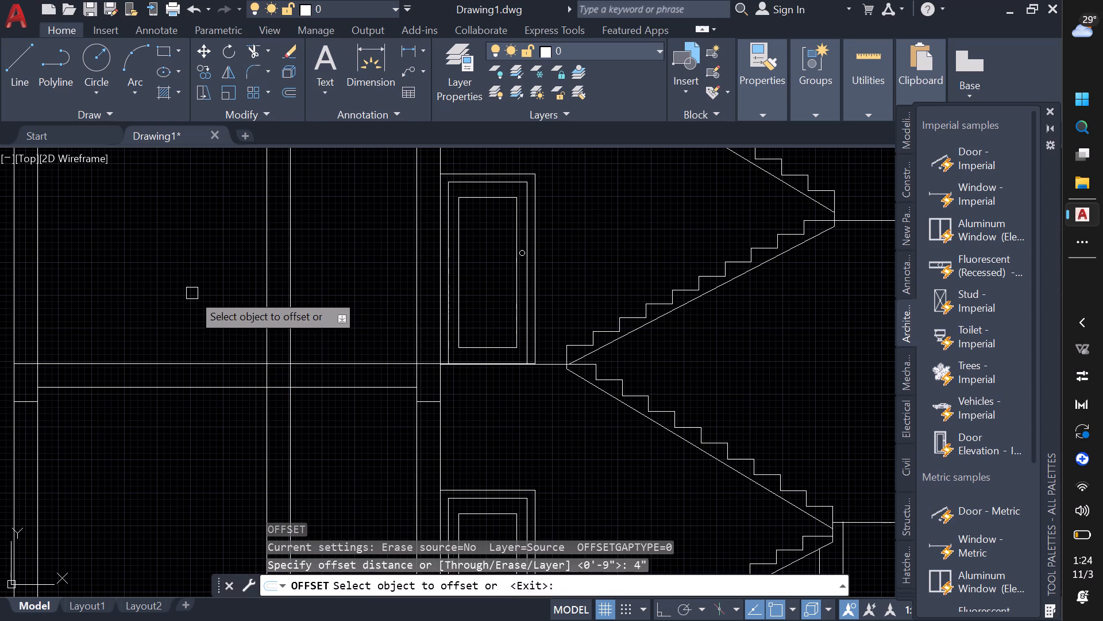
pyautogui.click(287, 287)
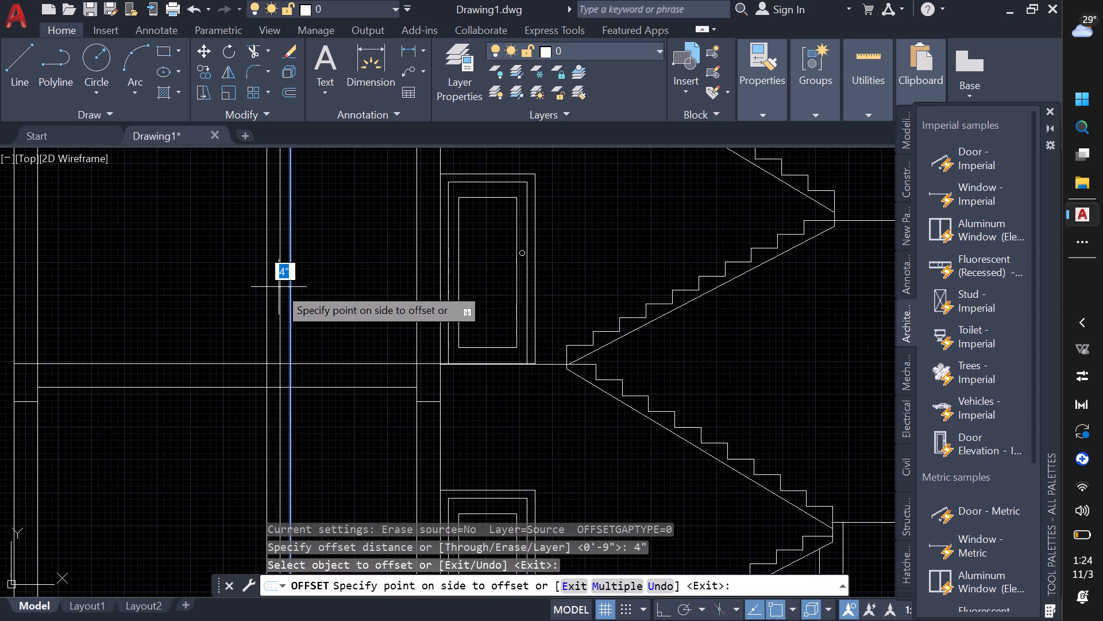
pyautogui.click(279, 287)
pyautogui.press('Escape')
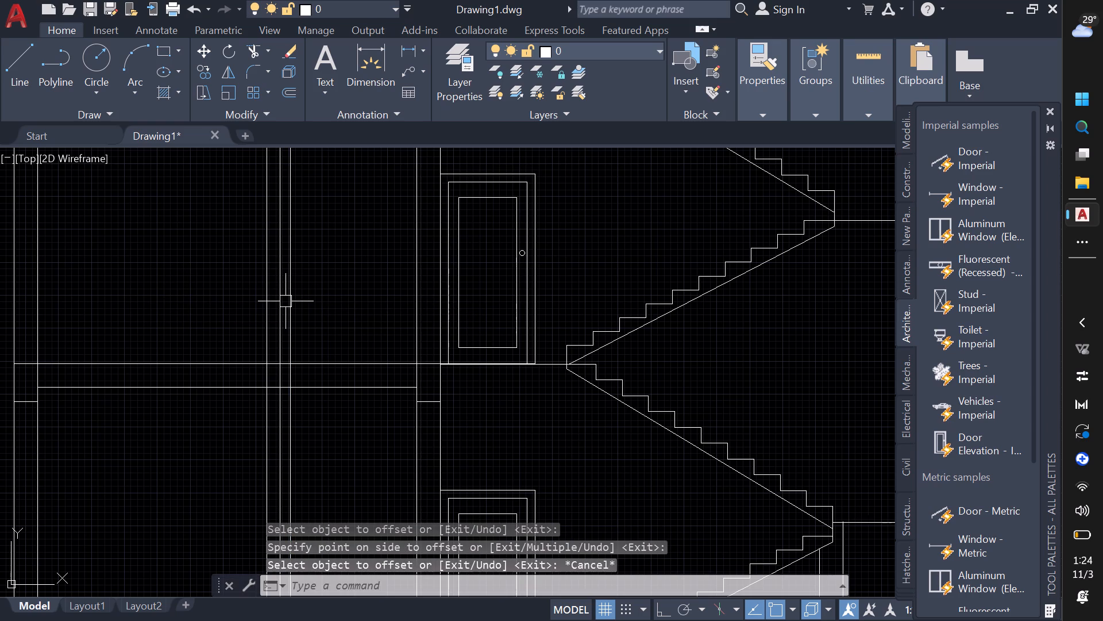
# Trim away the partition's old face line farthest from the stairs on both floors, including its stubs within the two slabs.
pyautogui.write('tr')
pyautogui.press('space')
pyautogui.click(262, 304)
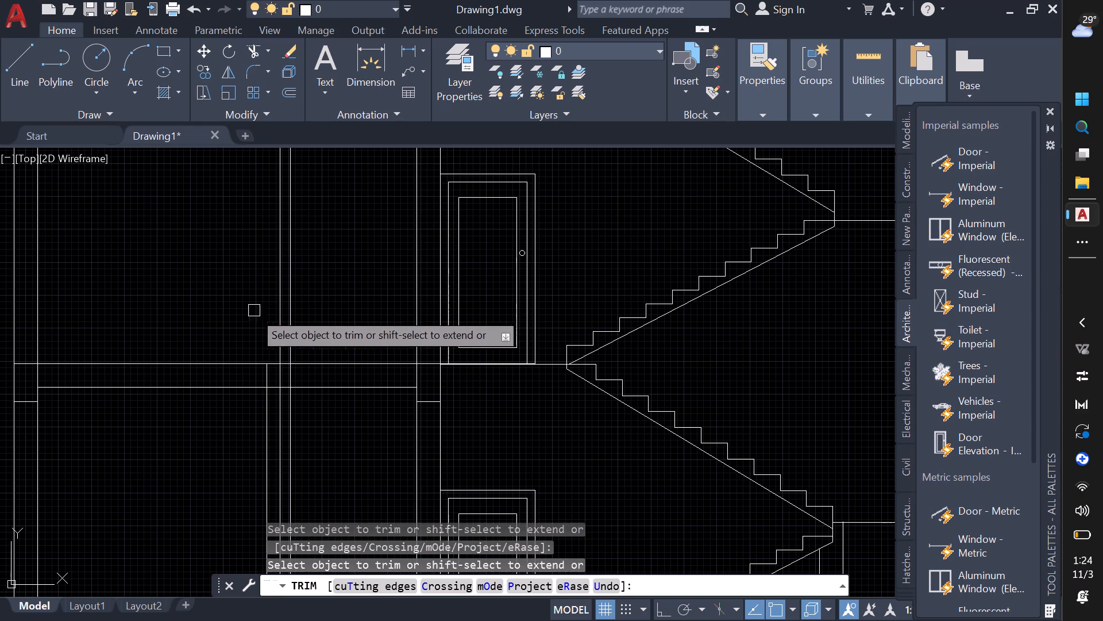
pyautogui.click(265, 434)
pyautogui.scroll(6, 253, 384)
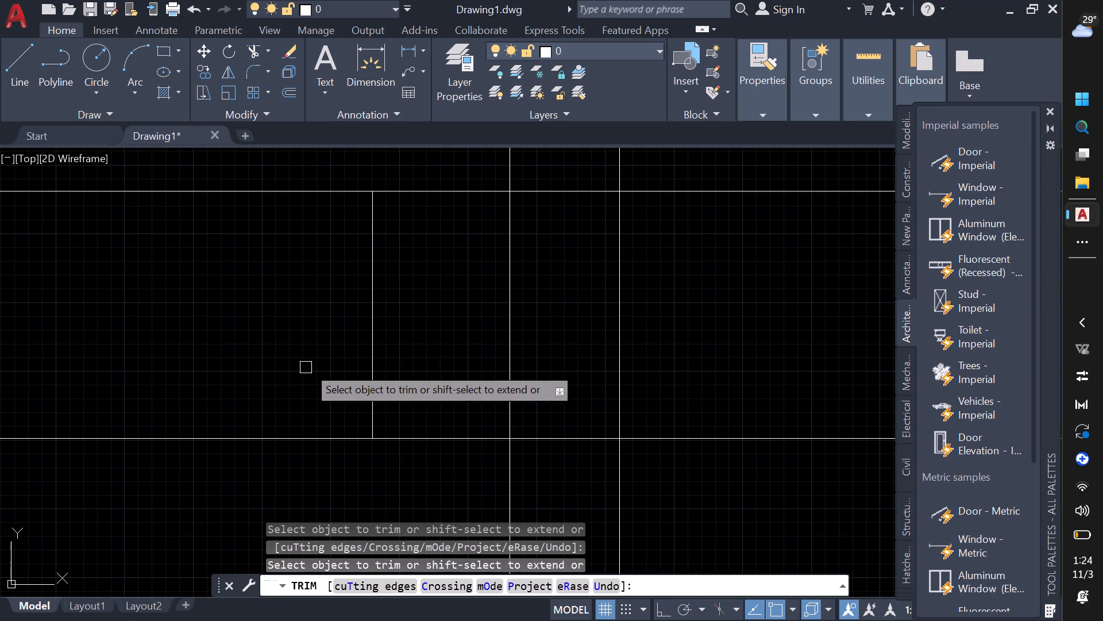
pyautogui.moveTo(344, 359); pyautogui.dragTo(367, 357)
pyautogui.click(400, 358)
pyautogui.scroll(-6, 405, 359)
pyautogui.scroll(-1, 395, 308)
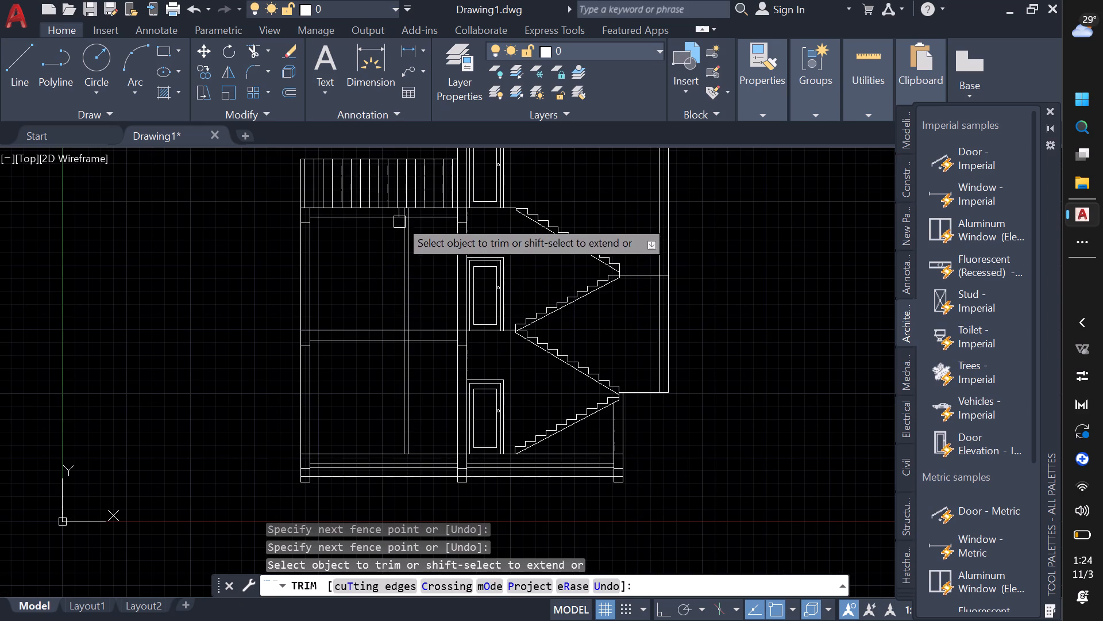
pyautogui.scroll(8, 398, 203)
pyautogui.click(408, 298)
pyautogui.click(381, 293)
pyautogui.scroll(-5, 385, 329)
pyautogui.moveTo(376, 369); pyautogui.dragTo(373, 232, button='middle')
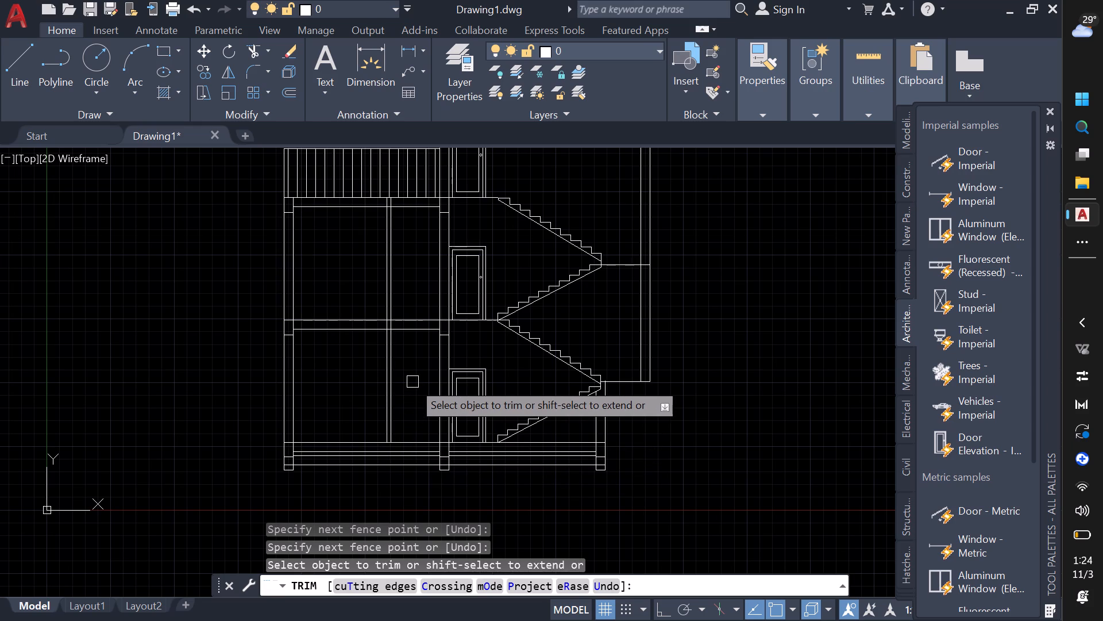
pyautogui.press('Escape')
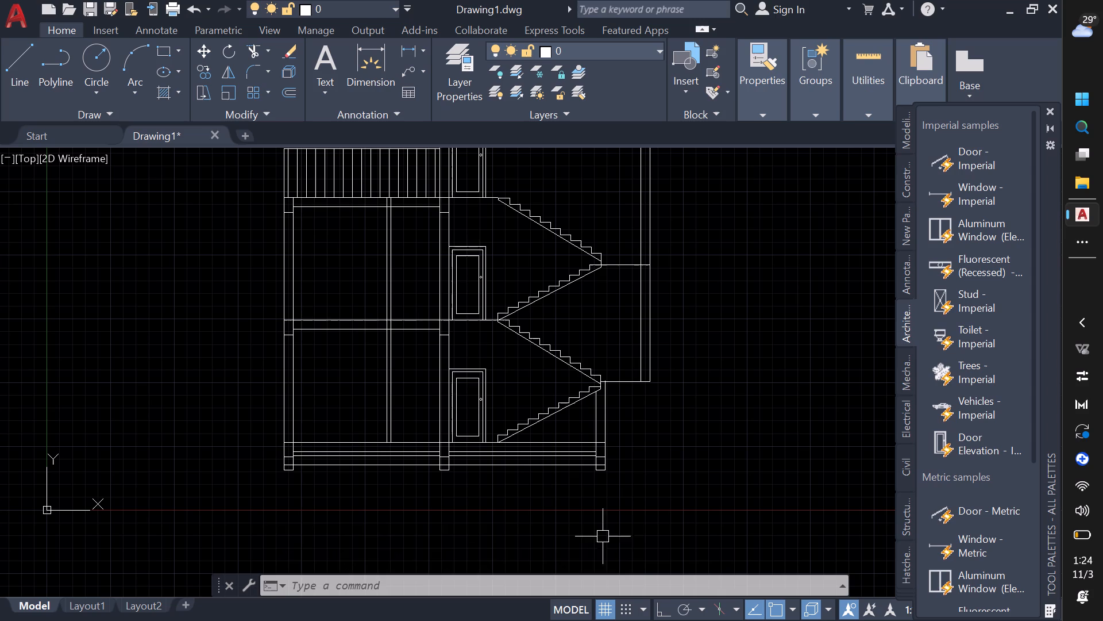
# Close the tool palettes to clear the drawing area.
pyautogui.press('Escape')
pyautogui.scroll(-2, 664, 431)
pyautogui.scroll(1, 672, 419)
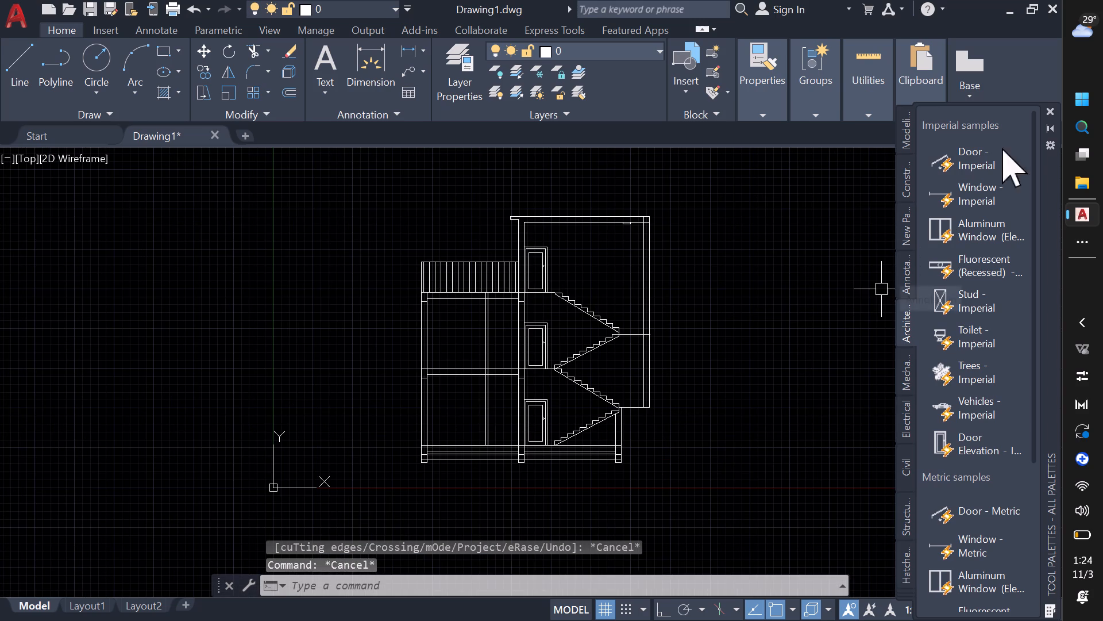
pyautogui.click(1044, 108)
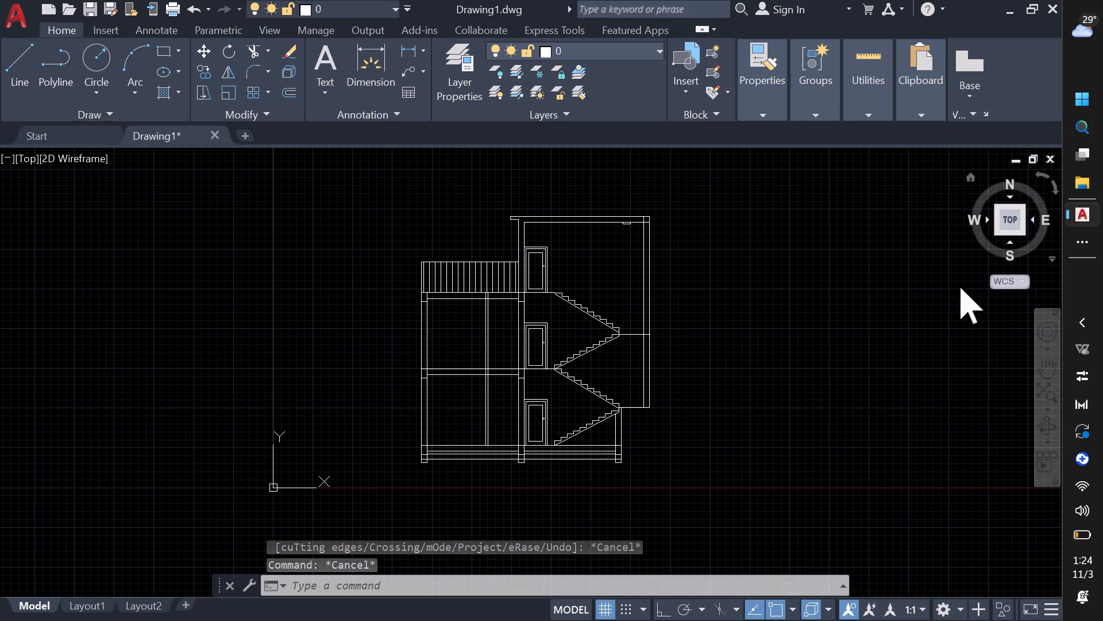
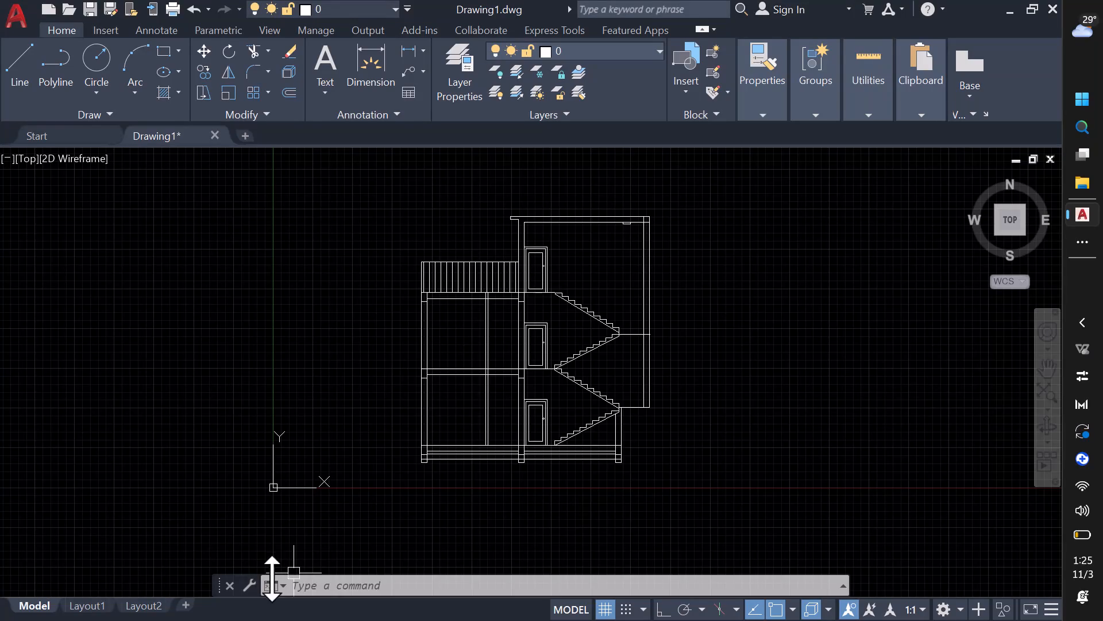
# Draw a horizontal line 26'-3" long about 7" below the foundation columns, spanning between the outer faces of the two end columns.
pyautogui.scroll(4, 487, 423)
pyautogui.moveTo(500, 457); pyautogui.dragTo(526, 0, button='middle')
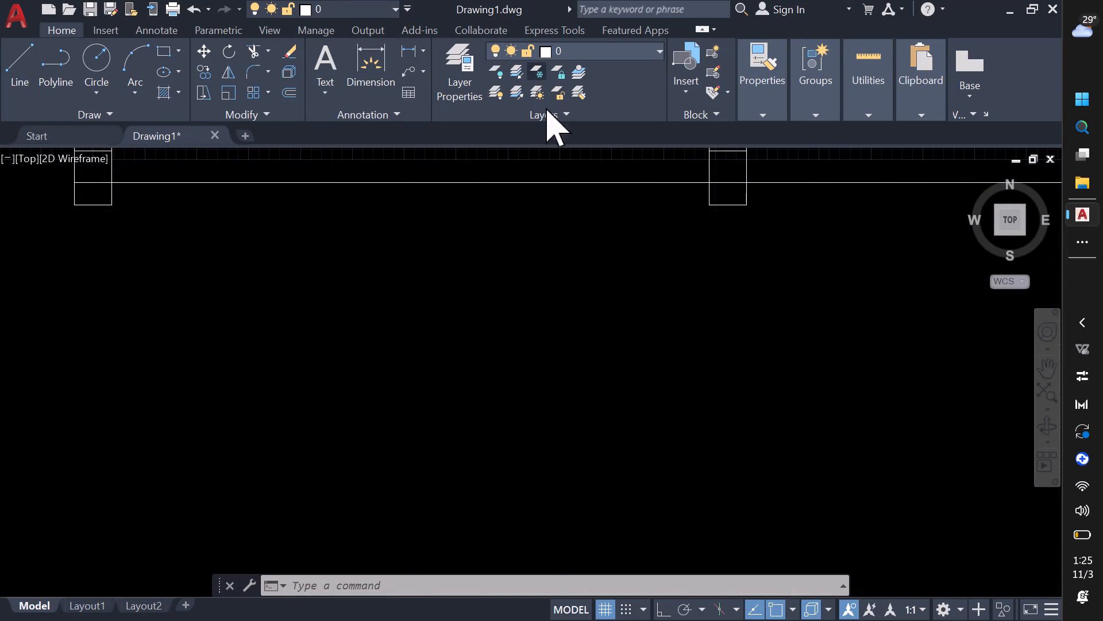
pyautogui.scroll(-2, 560, 181)
pyautogui.moveTo(465, 231); pyautogui.dragTo(446, 275, button='middle')
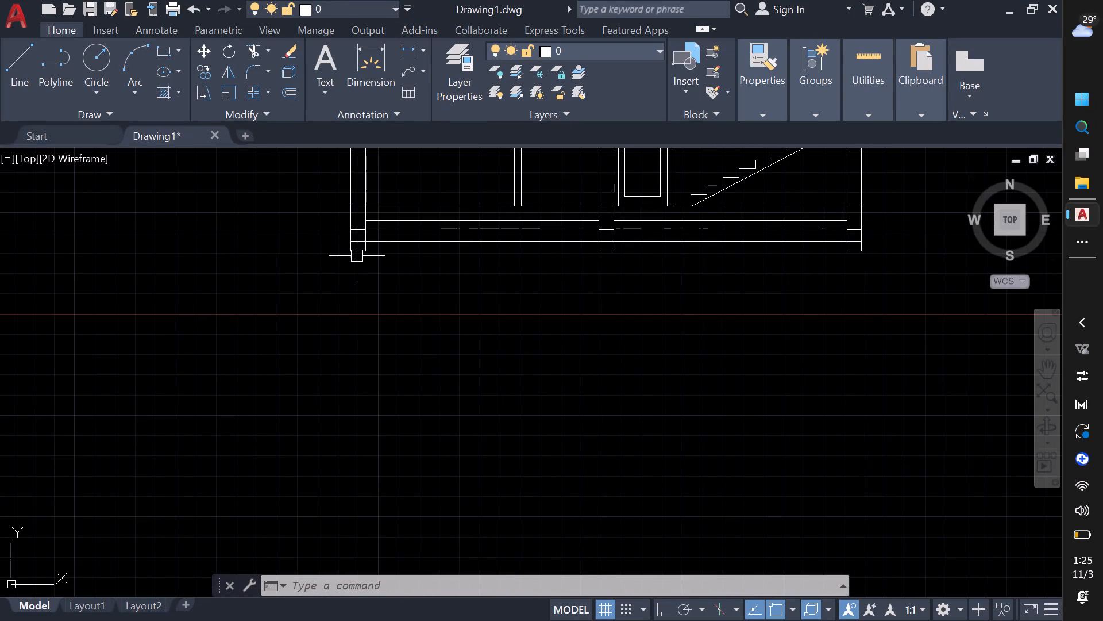
pyautogui.click(356, 254)
pyautogui.press('Escape')
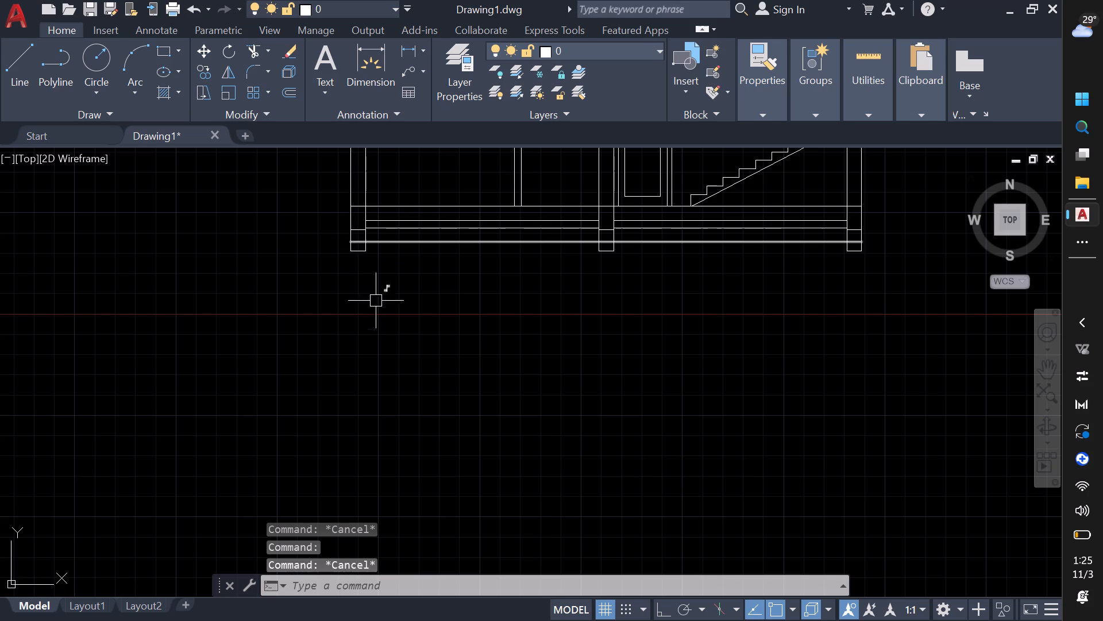
pyautogui.press('l')
pyautogui.press('space')
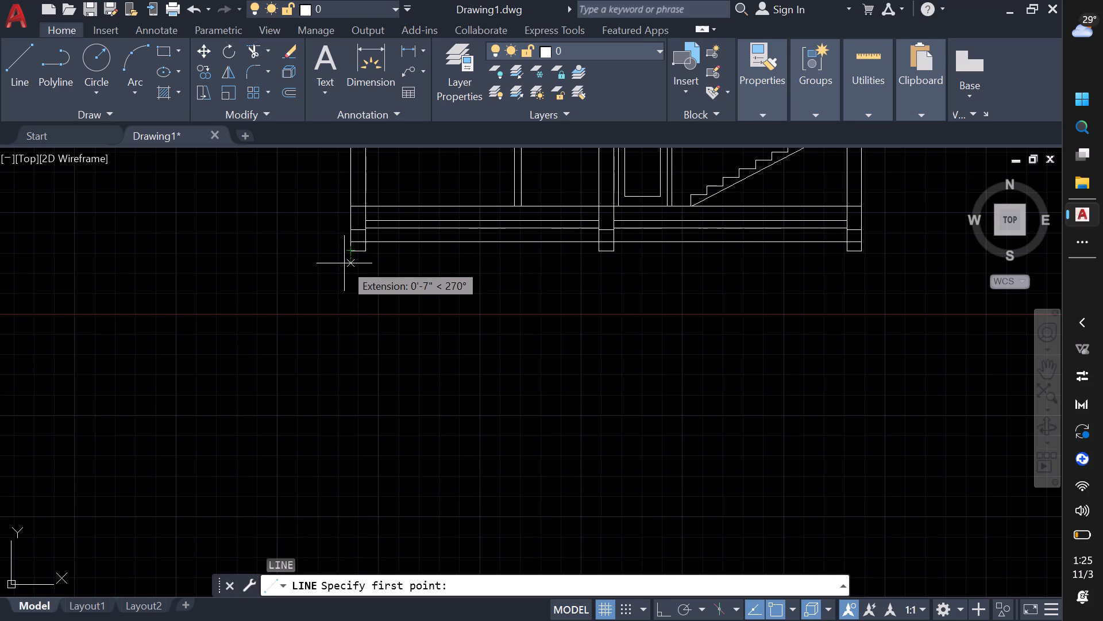
pyautogui.click(344, 263)
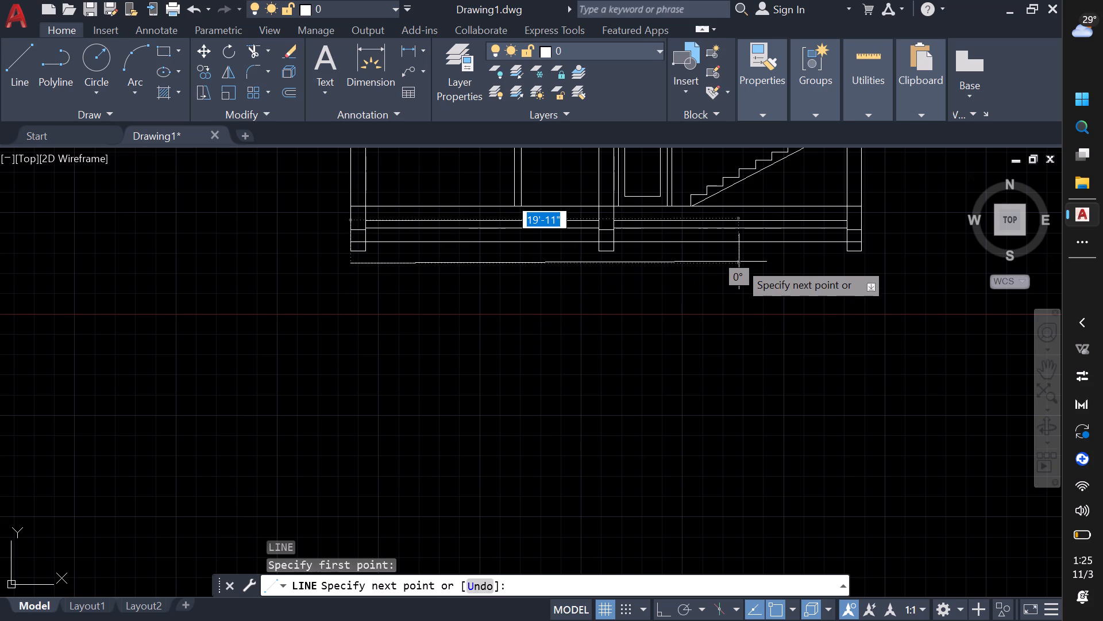
pyautogui.hotkey('shift', 'F8')
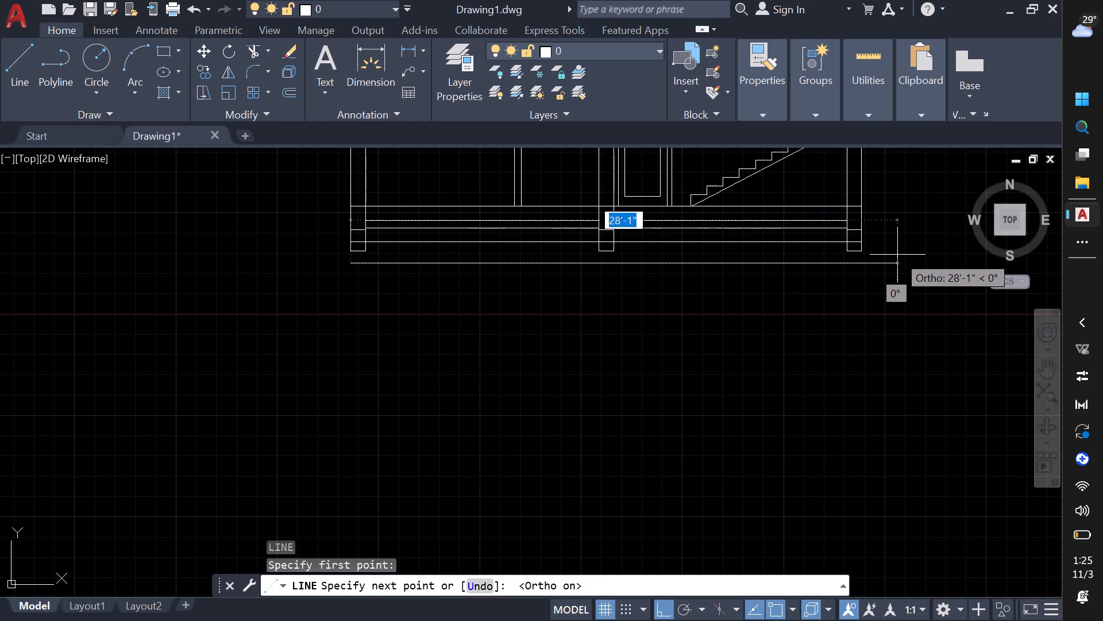
pyautogui.click(861, 267)
pyautogui.press('Escape')
# Extend the stair-side end column's outer face and both faces of the opposite end column down to the new line.
pyautogui.write('ex')
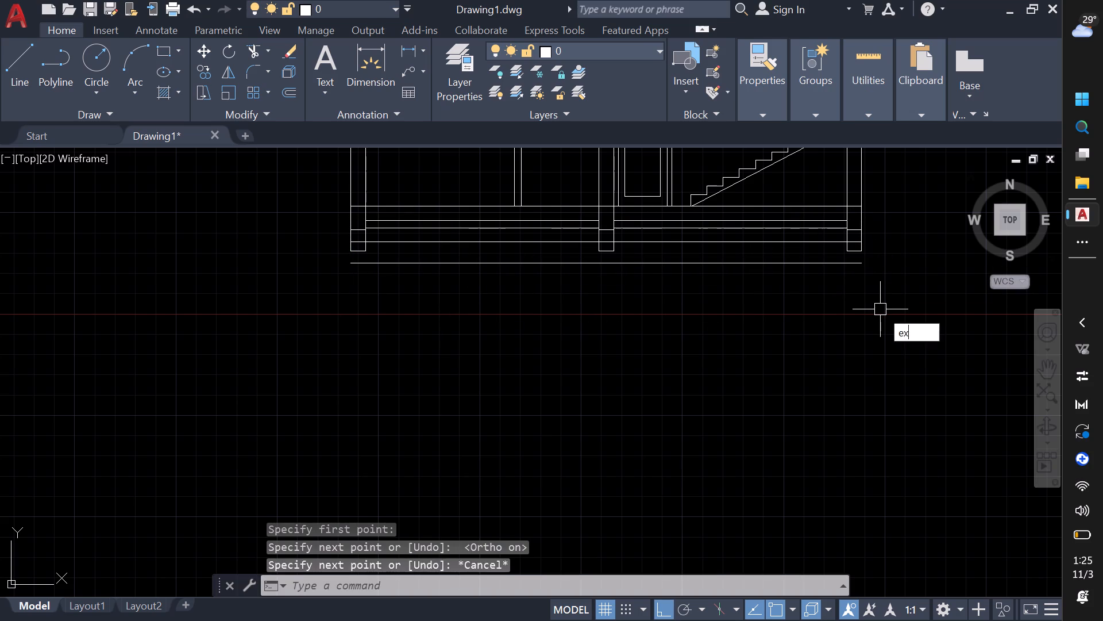
pyautogui.press('space')
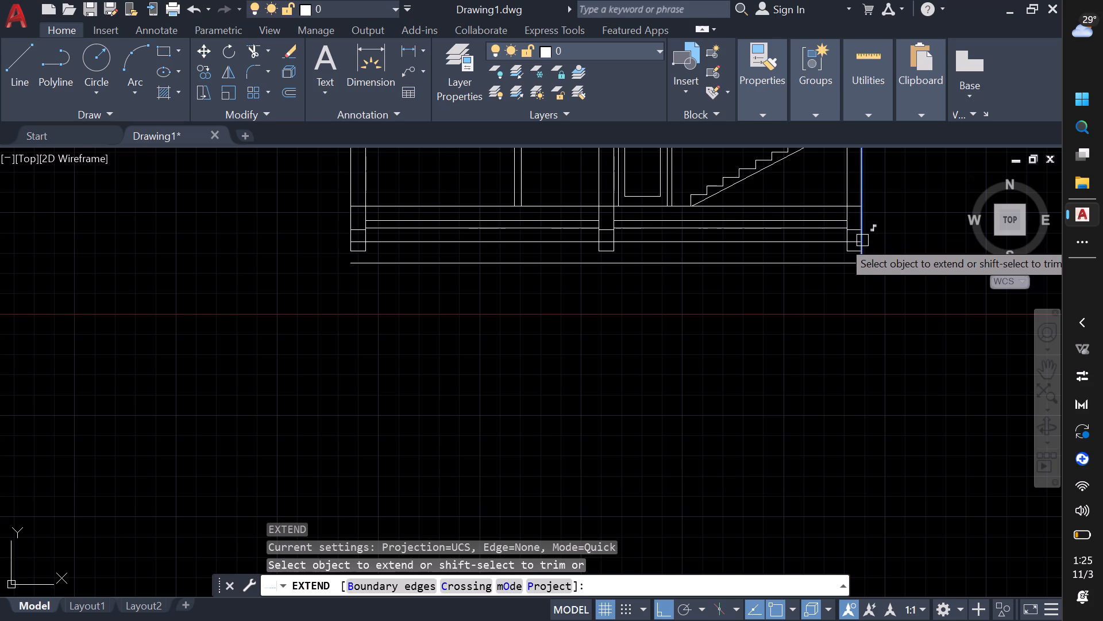
pyautogui.click(862, 240)
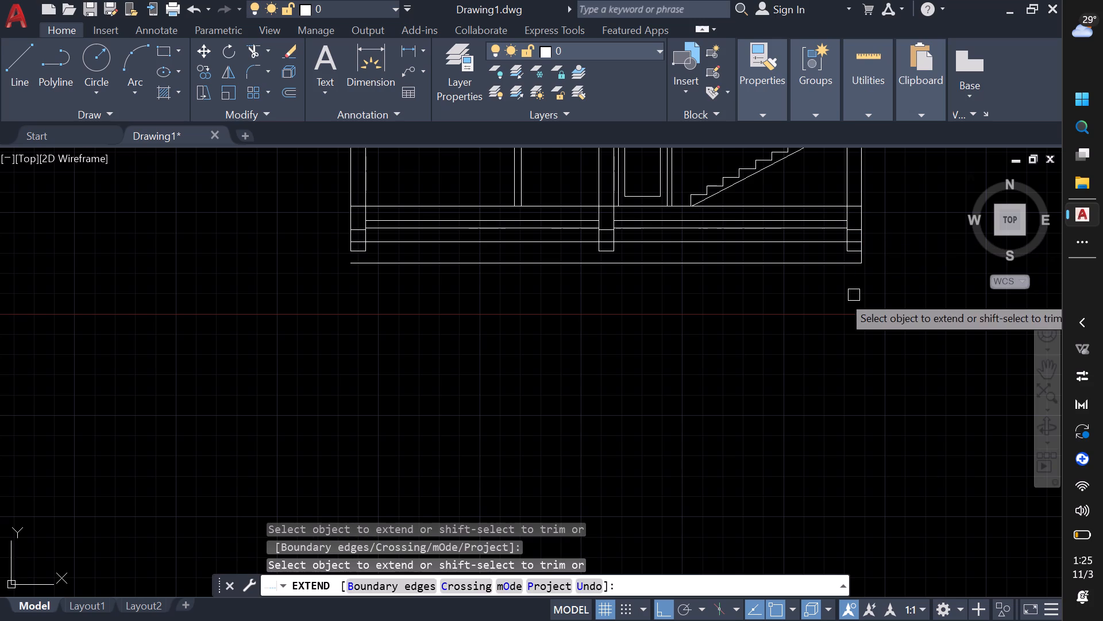
pyautogui.scroll(4, 349, 245)
pyautogui.click(357, 247)
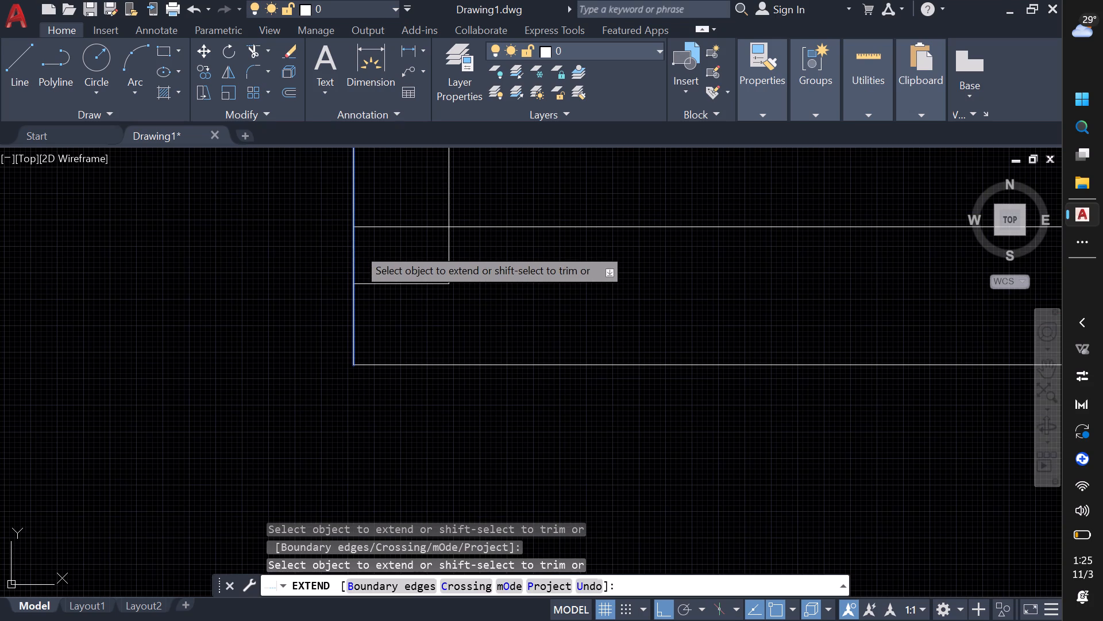
pyautogui.press('Escape')
pyautogui.scroll(-1, 510, 328)
pyautogui.write('ex')
pyautogui.press('space')
pyautogui.click(469, 280)
pyautogui.moveTo(558, 306); pyautogui.dragTo(527, 305, button='middle')
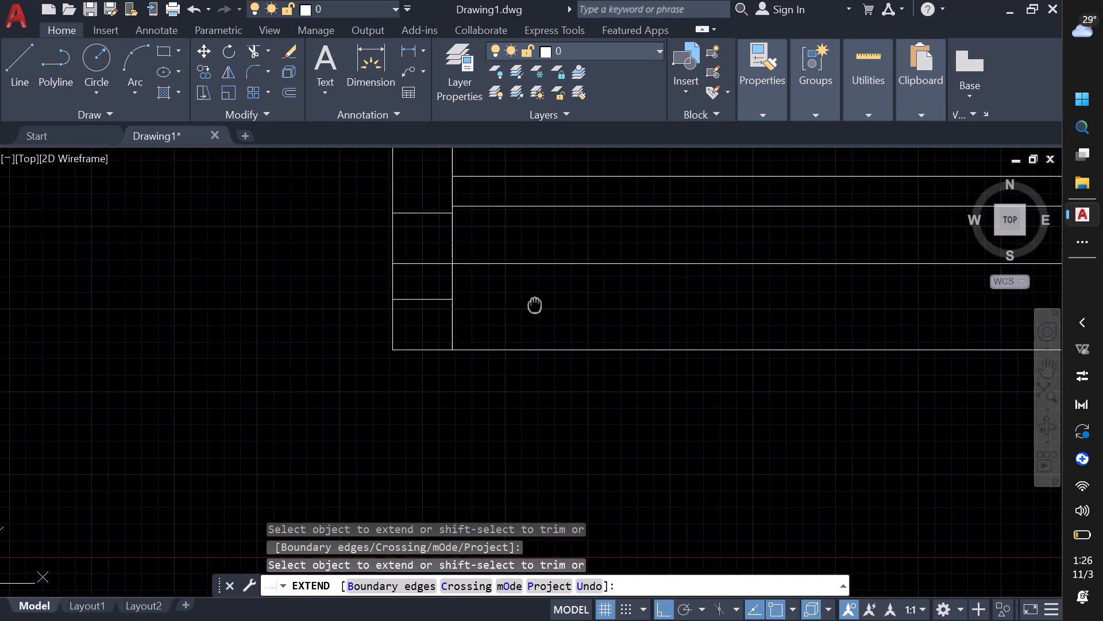
pyautogui.moveTo(527, 305); pyautogui.dragTo(352, 319, button='middle')
pyautogui.scroll(-3, 516, 306)
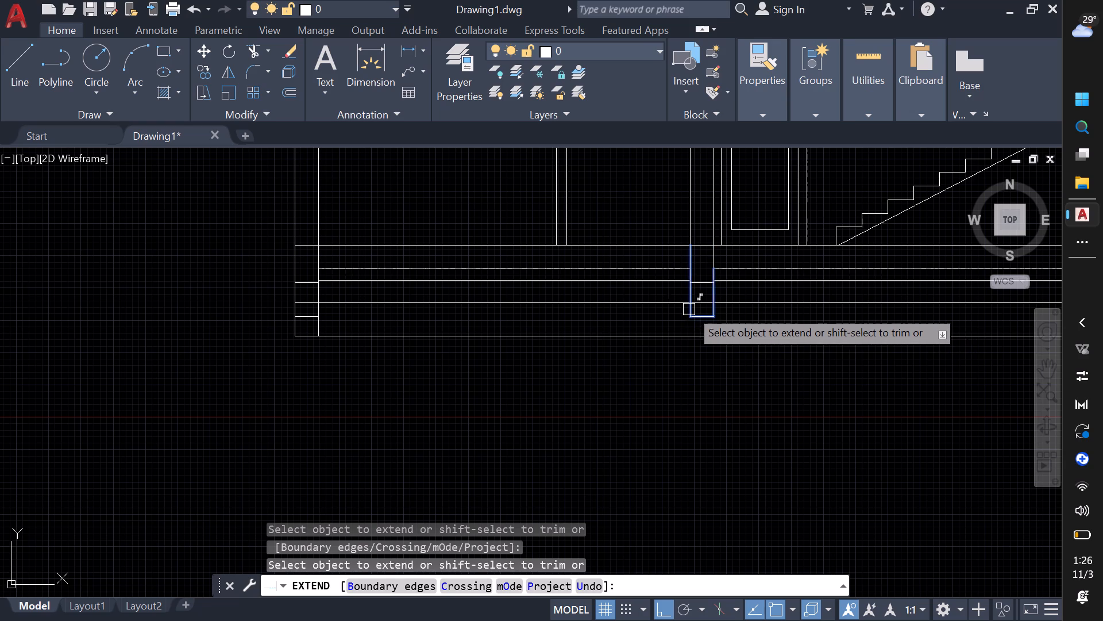
pyautogui.scroll(3, 692, 309)
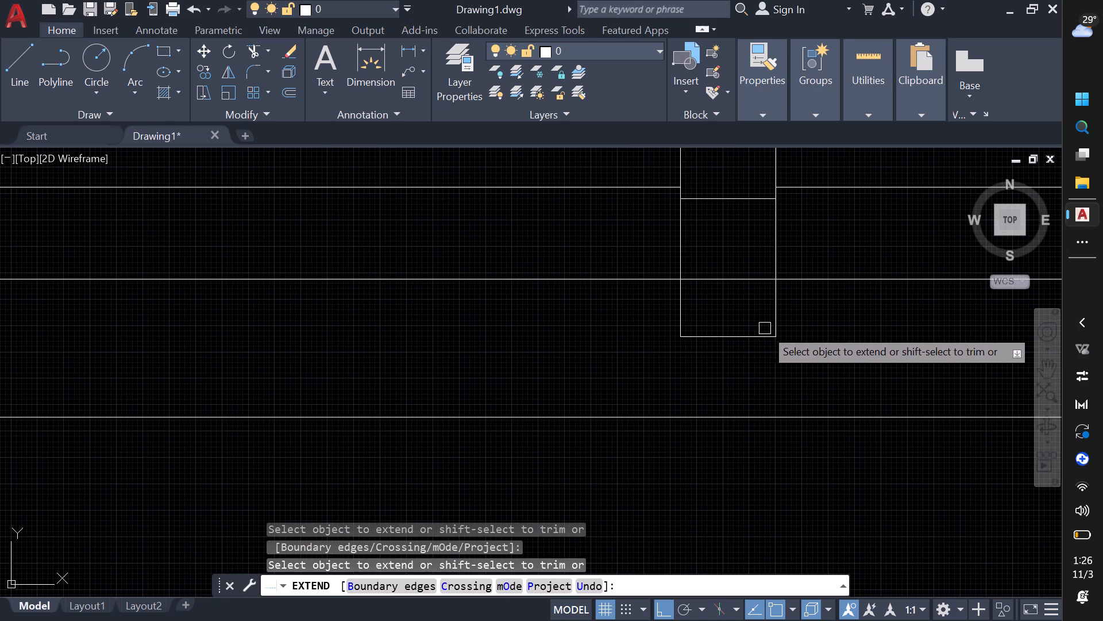
pyautogui.press('Escape')
# Explode the middle column's outline into separate lines.
pyautogui.click(771, 342)
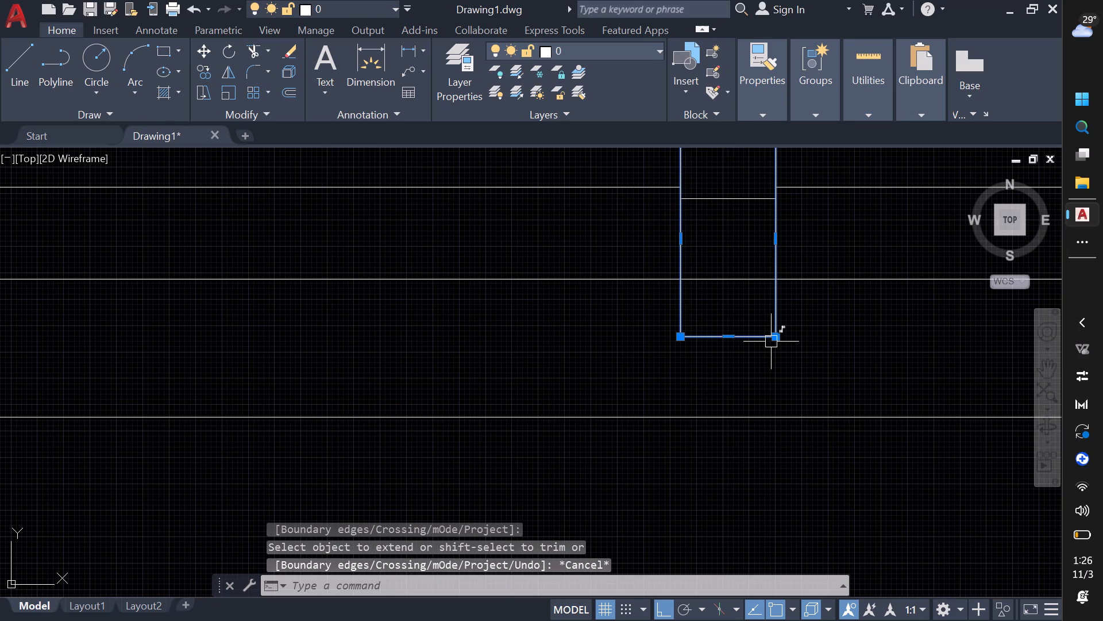
pyautogui.press('e')
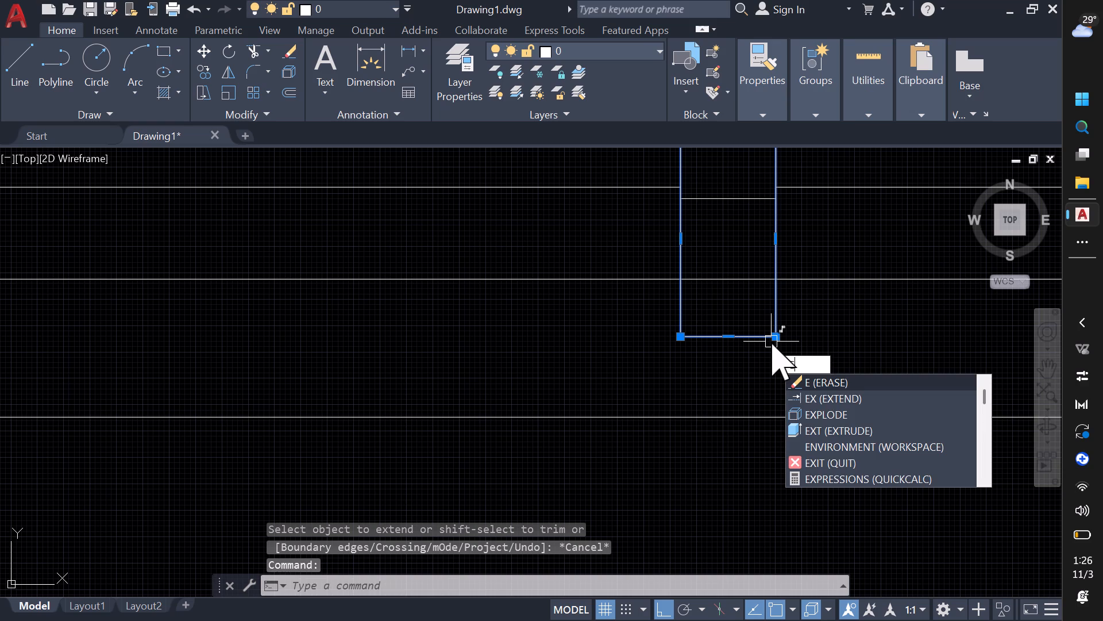
pyautogui.press('BackSpace')
pyautogui.write('x')
pyautogui.press('space')
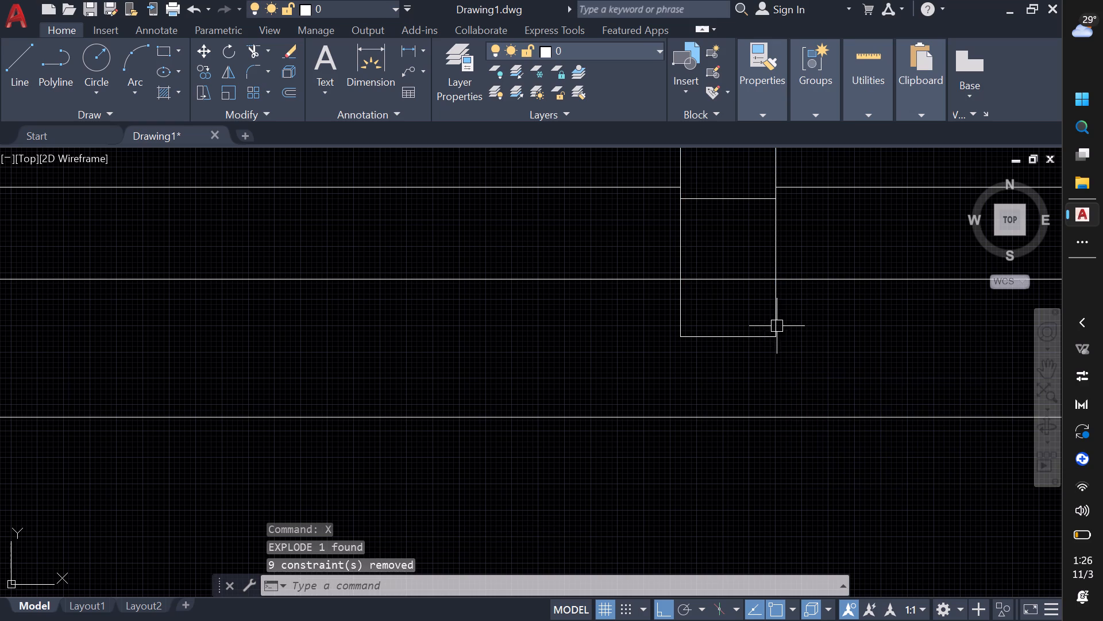
# Extend both faces of the middle column and the inner face of the stair-side end column down to the new line.
pyautogui.click(781, 327)
pyautogui.press('Escape')
pyautogui.press('e')
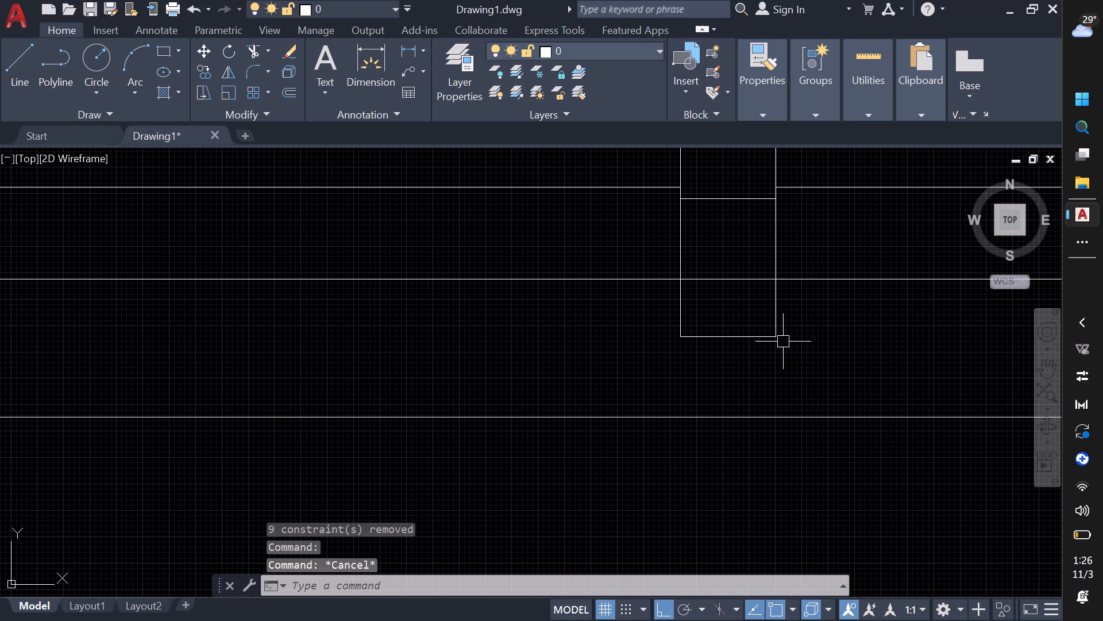
pyautogui.press('x')
pyautogui.press('space')
pyautogui.moveTo(816, 317); pyautogui.dragTo(630, 319)
pyautogui.scroll(-2, 714, 362)
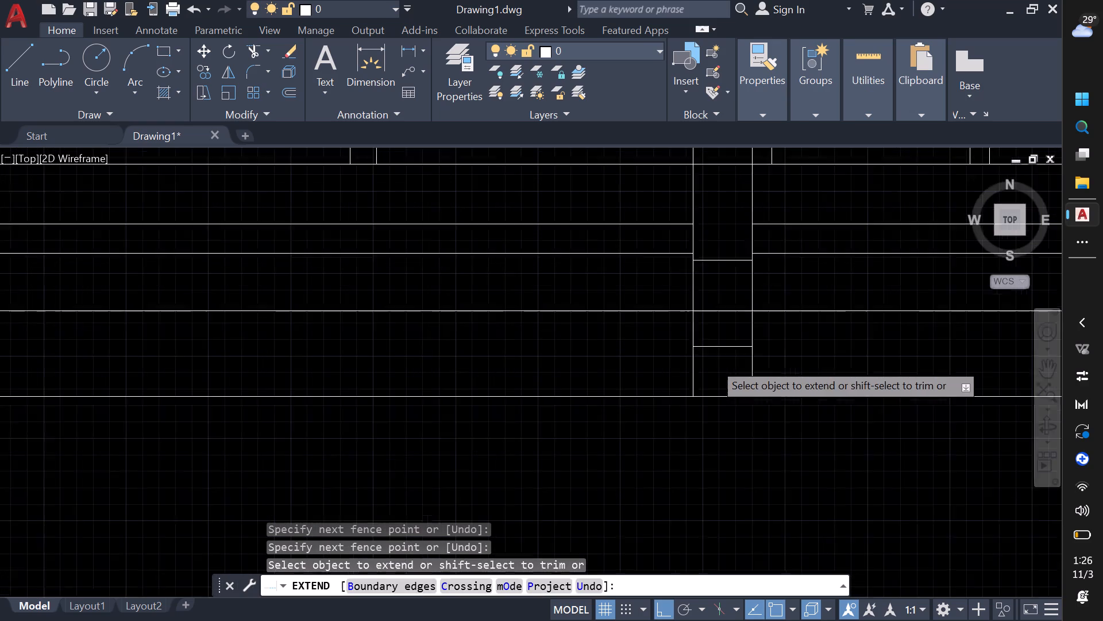
pyautogui.moveTo(781, 362); pyautogui.dragTo(570, 392, button='middle')
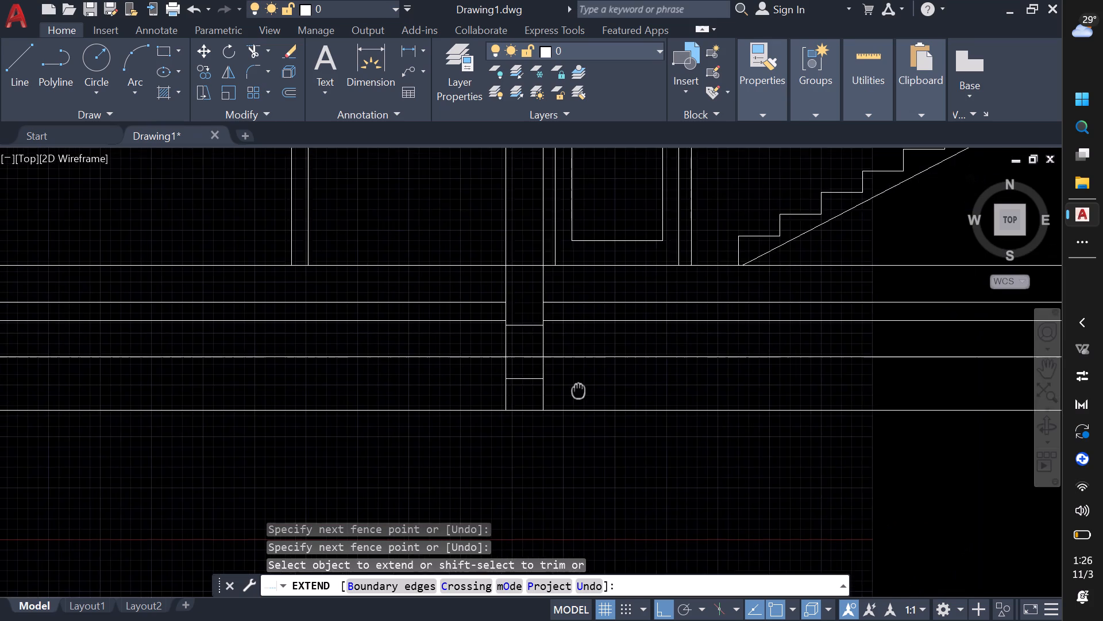
pyautogui.moveTo(570, 392); pyautogui.dragTo(192, 385, button='middle')
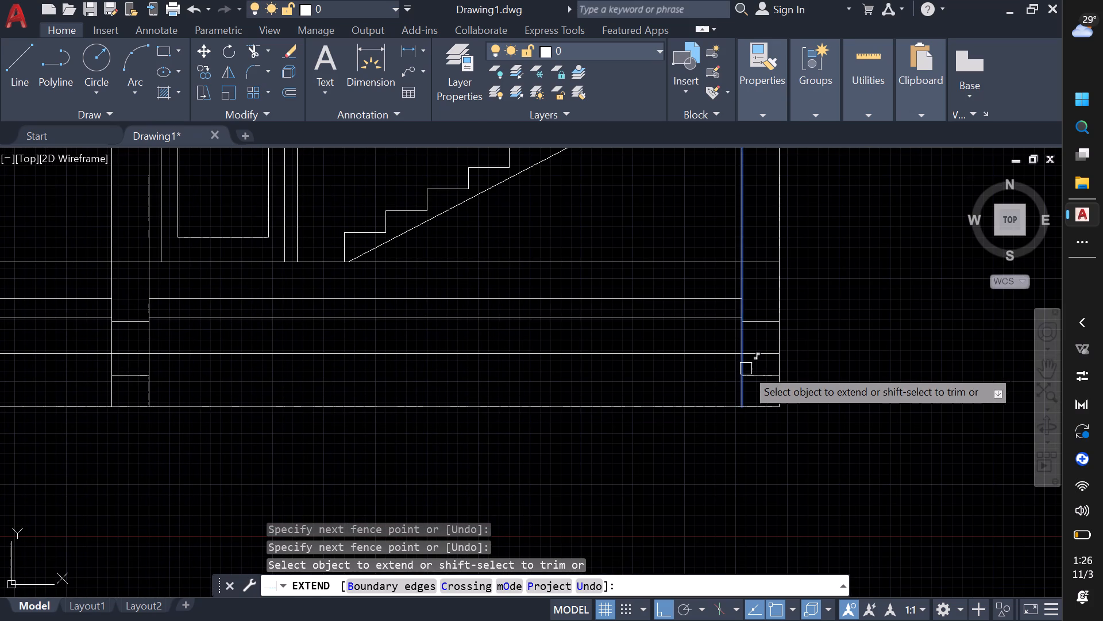
pyautogui.click(742, 363)
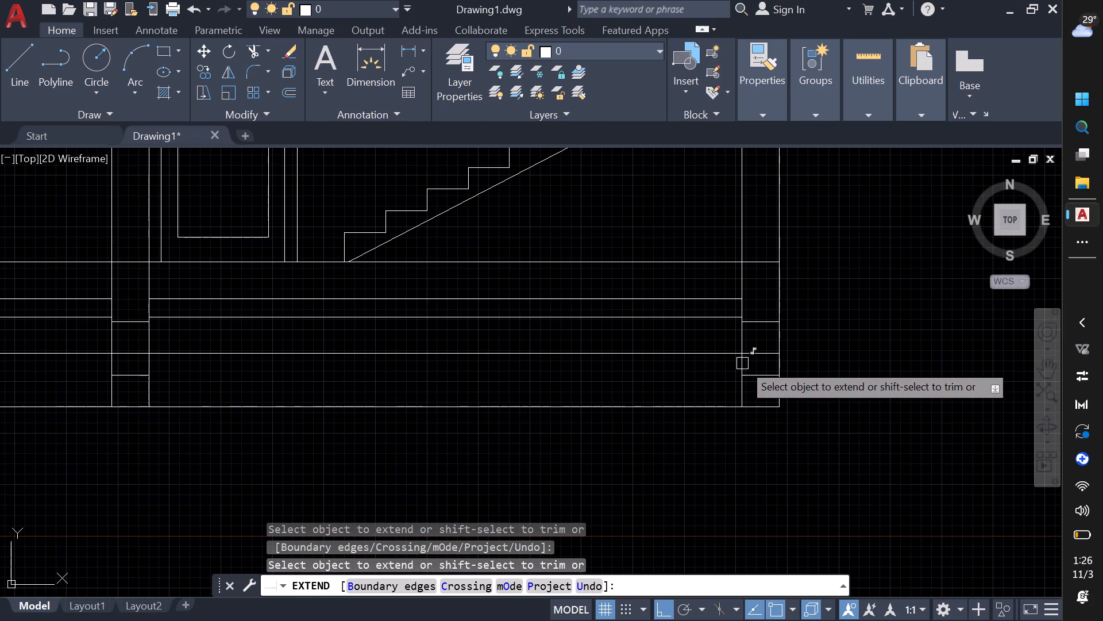
pyautogui.press('Escape')
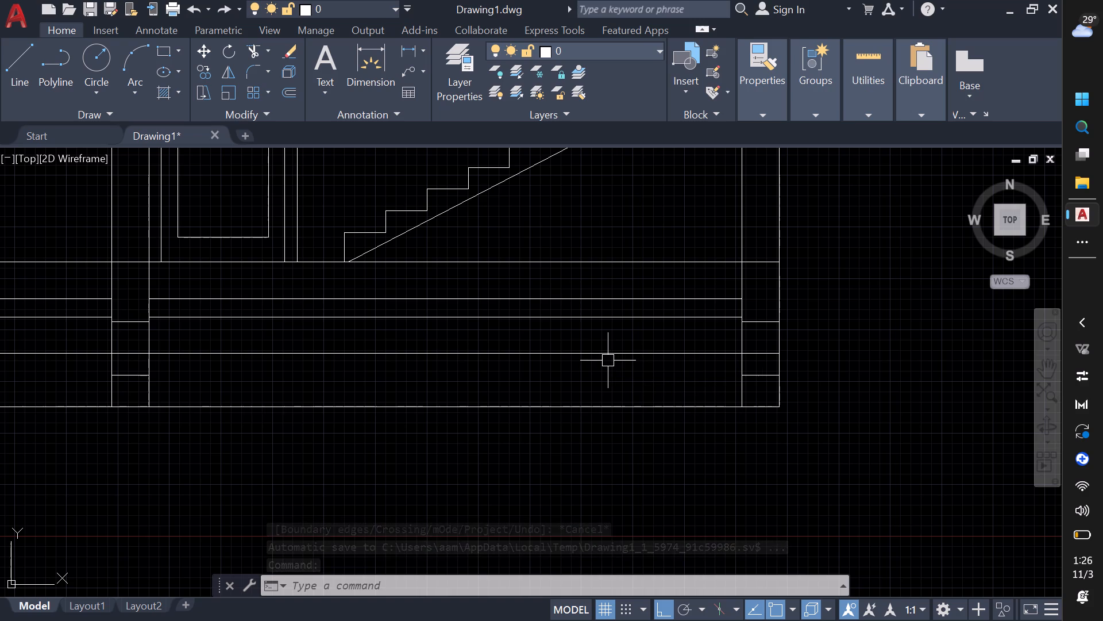
# Move the lowest full-width foundation line down by its midpoint grip to just above the columns' old bottom edges.
pyautogui.scroll(-1, 480, 393)
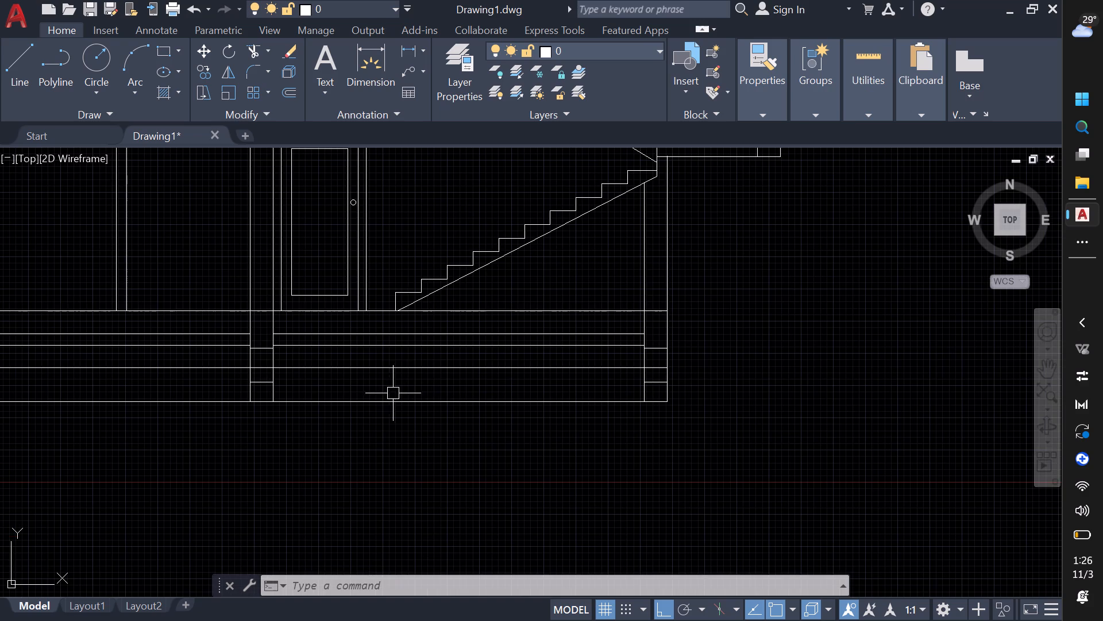
pyautogui.click(360, 369)
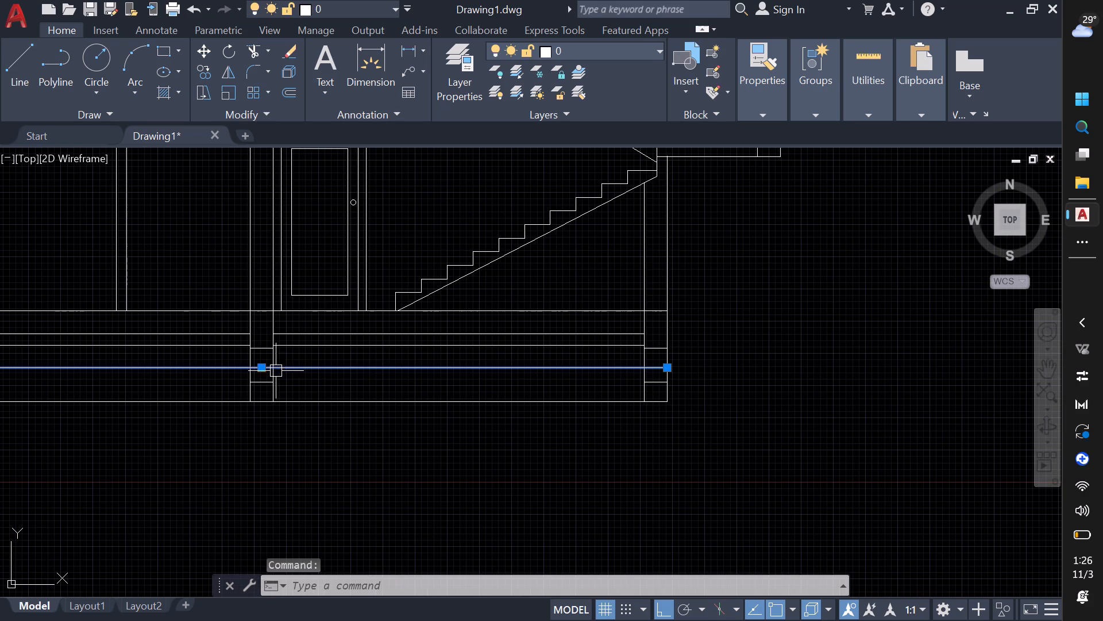
pyautogui.moveTo(261, 370); pyautogui.dragTo(261, 378)
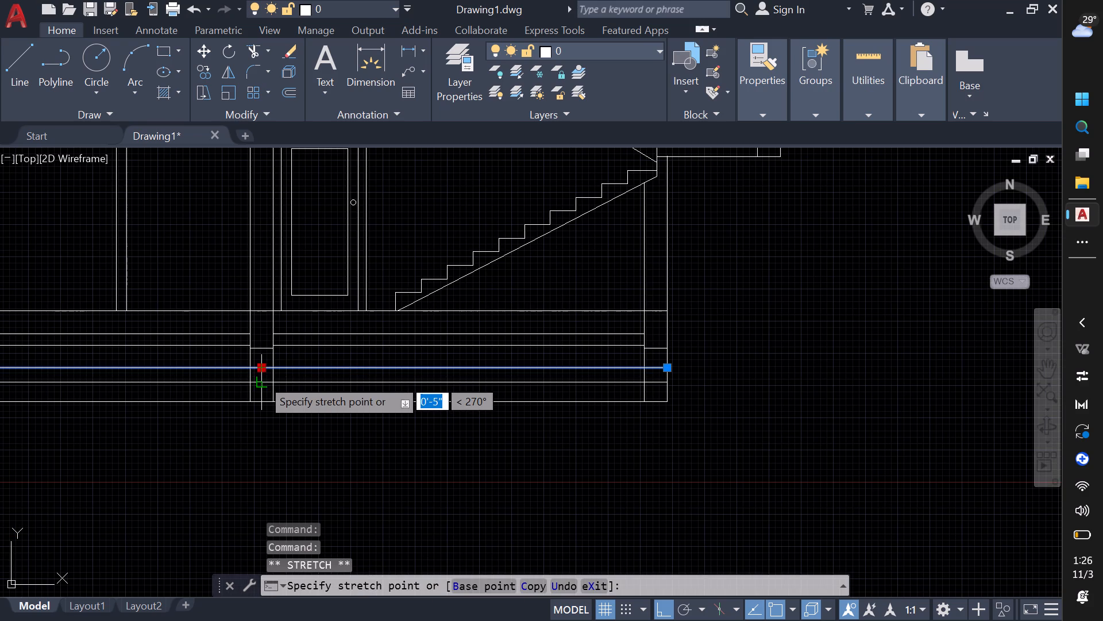
pyautogui.moveTo(261, 378); pyautogui.dragTo(268, 372)
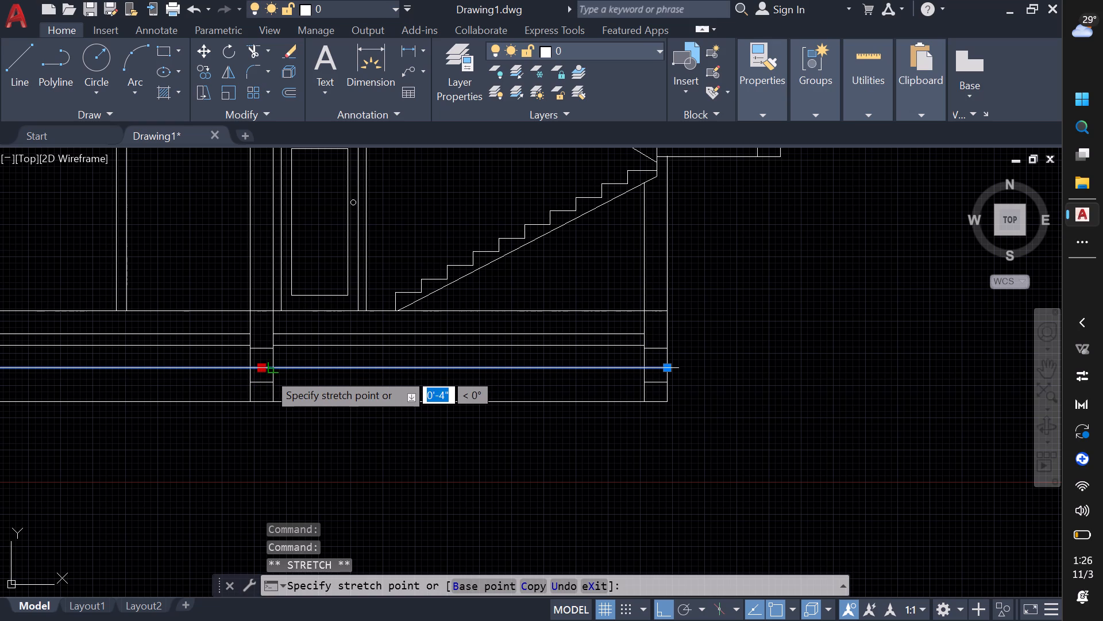
pyautogui.moveTo(268, 372); pyautogui.dragTo(266, 375)
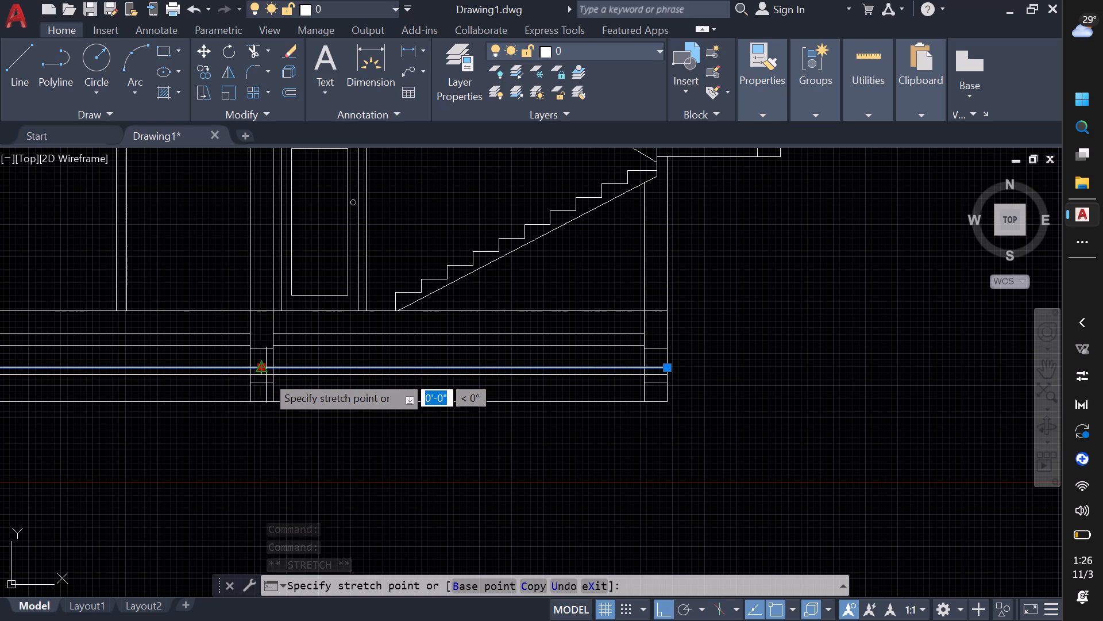
pyautogui.moveTo(266, 375); pyautogui.dragTo(252, 382)
pyautogui.scroll(2, 266, 375)
pyautogui.click(252, 382)
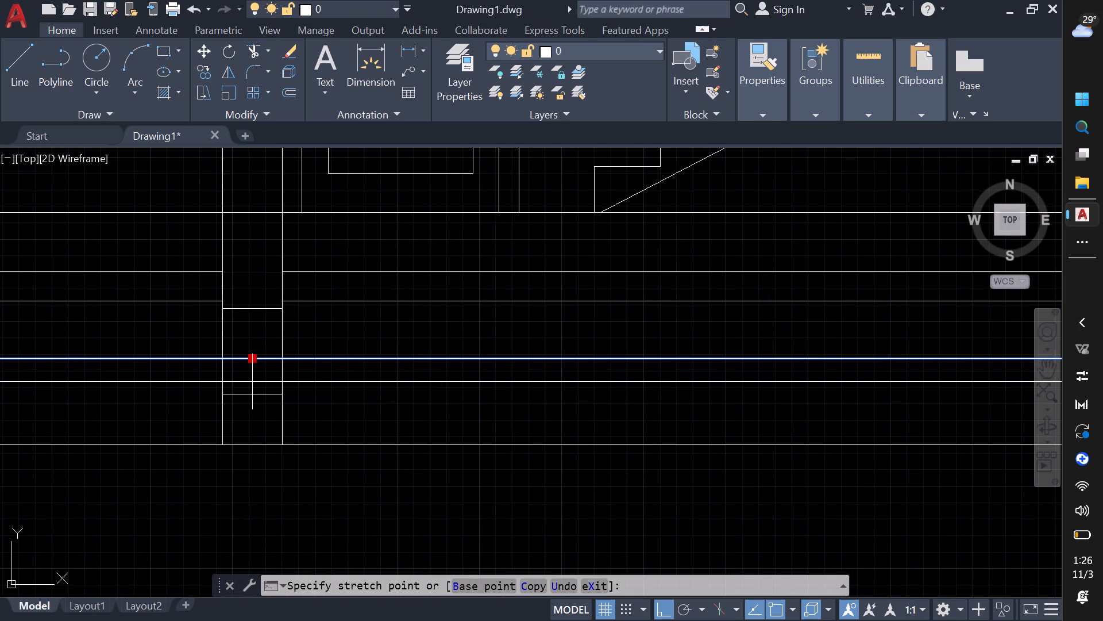
pyautogui.scroll(-3, 361, 378)
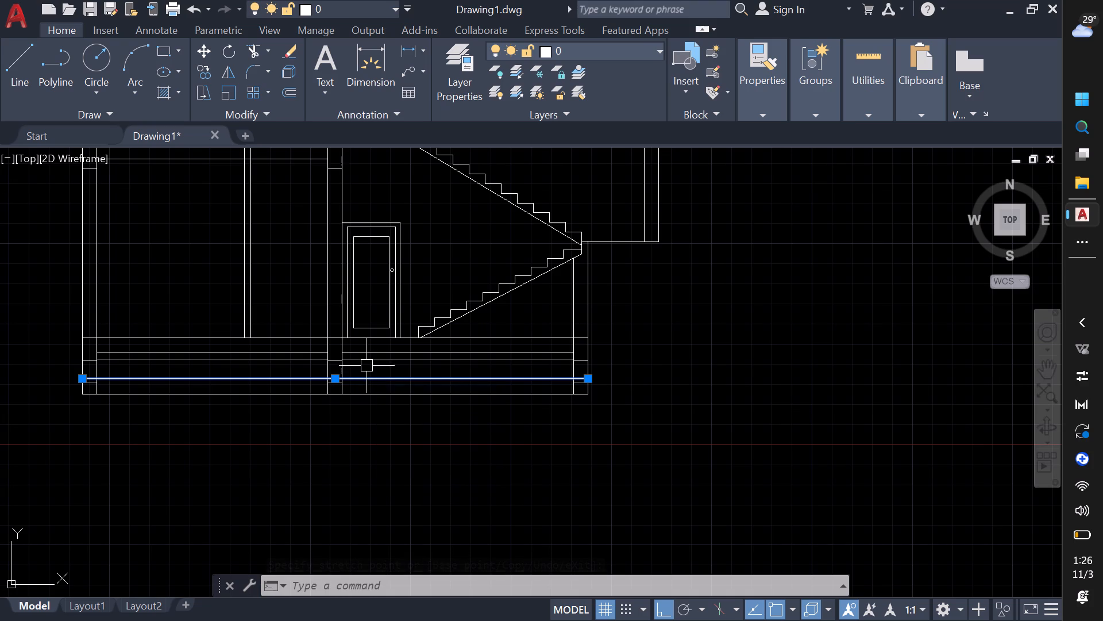
pyautogui.press('Escape')
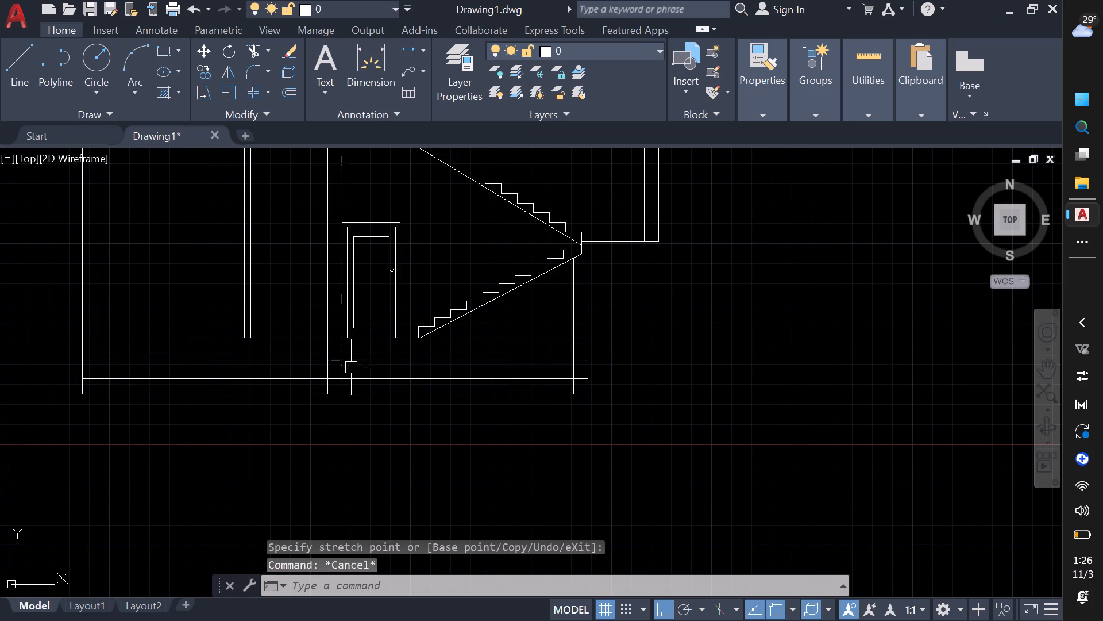
# Trim the new bottom line away between the columns on both spans, keeping only the pieces under the three columns.
pyautogui.write('tr')
pyautogui.press('space')
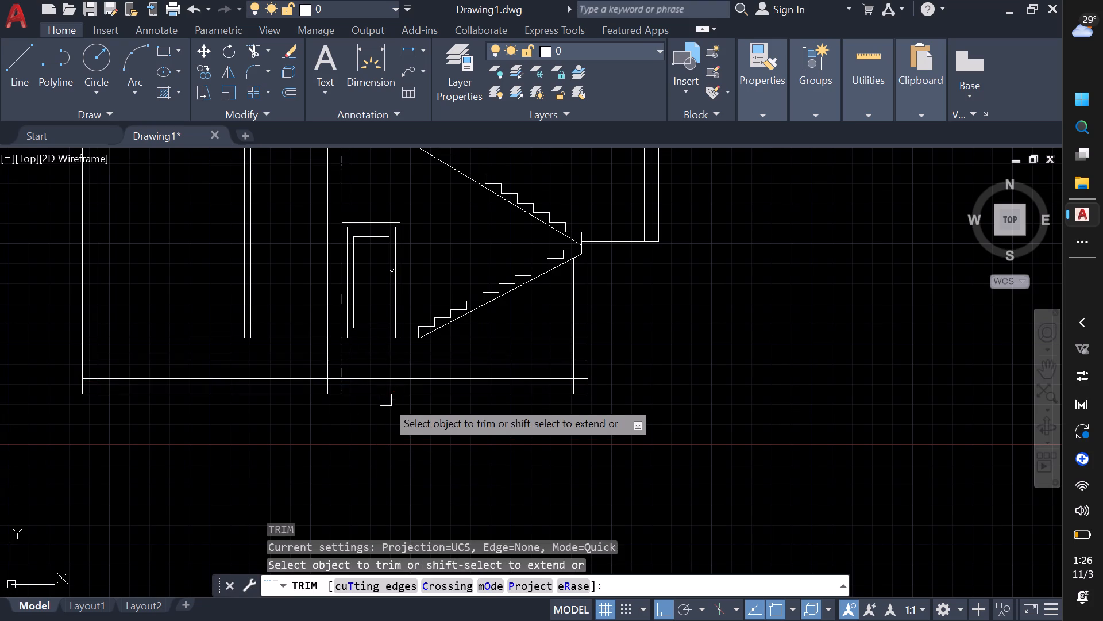
pyautogui.click(383, 398)
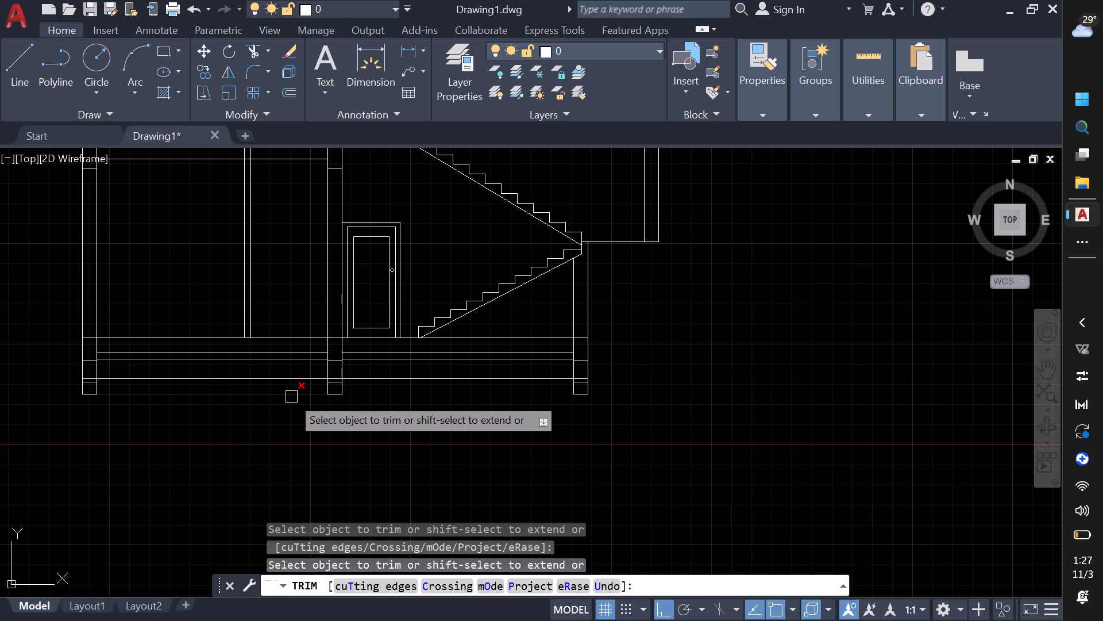
pyautogui.click(291, 397)
# Trim the old bottom edge lines out of the three deepened foundation columns.
pyautogui.scroll(1, 593, 385)
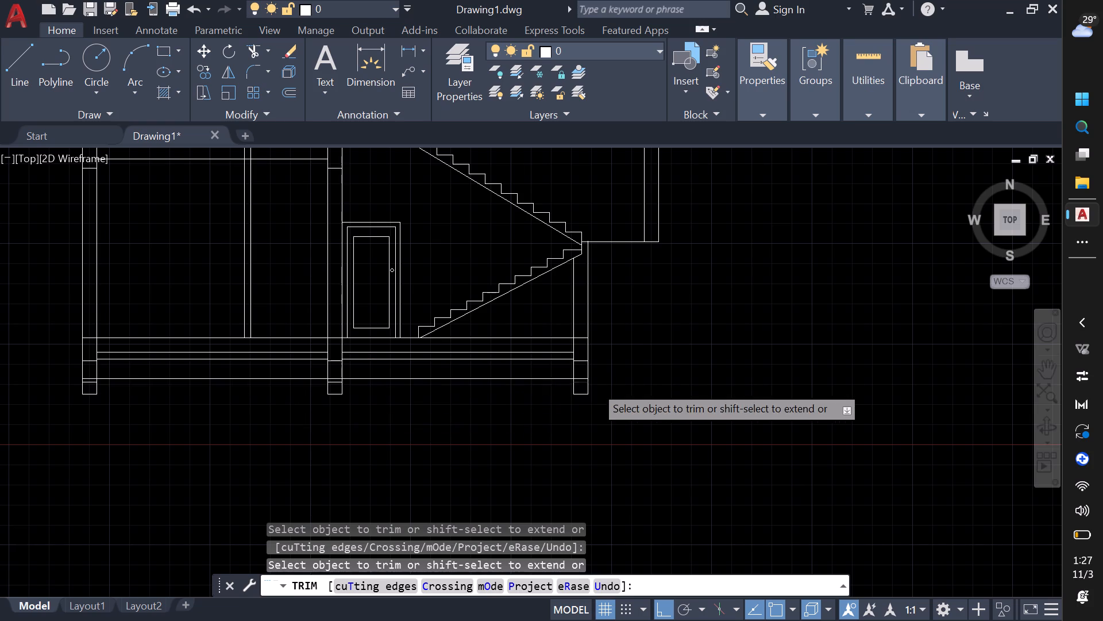
pyautogui.scroll(3, 599, 385)
pyautogui.click(480, 371)
pyautogui.scroll(-4, 404, 389)
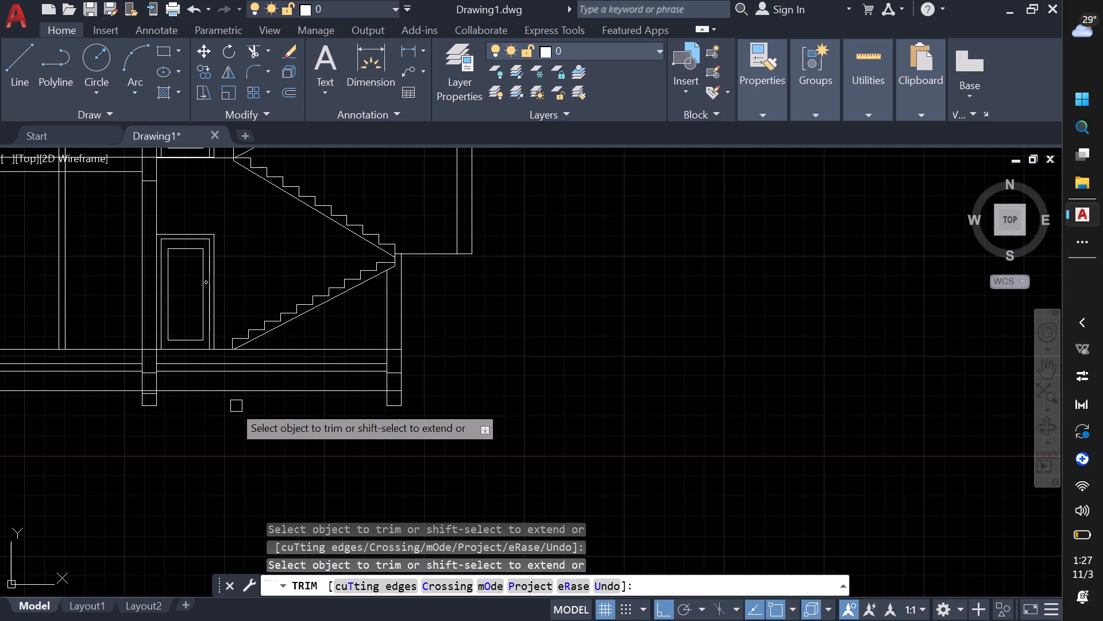
pyautogui.scroll(4, 133, 397)
pyautogui.click(221, 376)
pyautogui.scroll(-4, 202, 381)
pyautogui.moveTo(132, 389); pyautogui.dragTo(170, 392, button='middle')
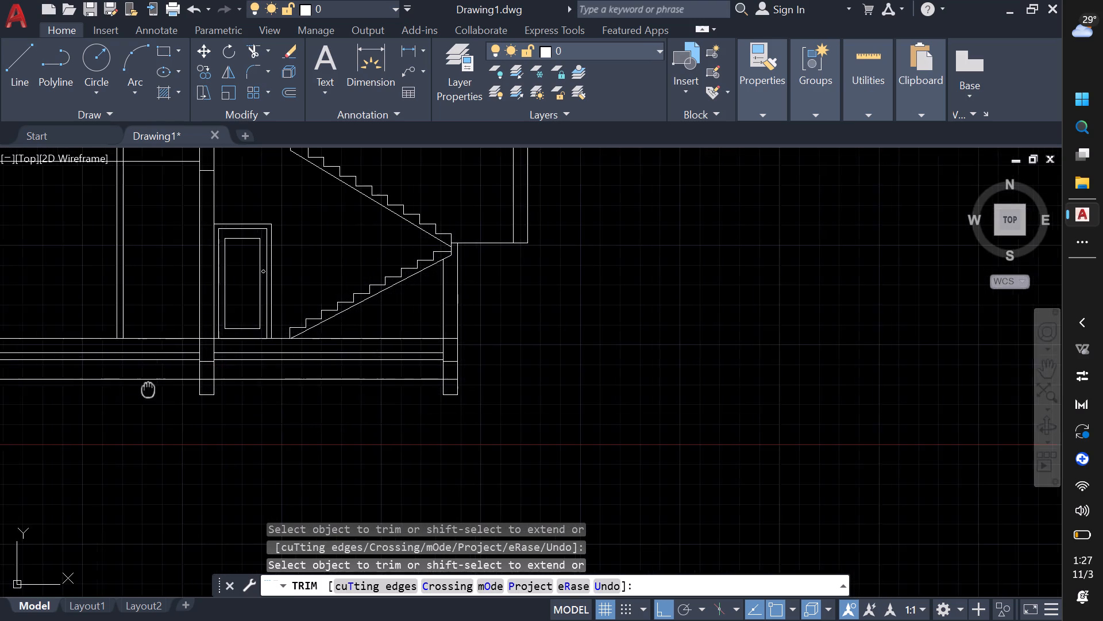
pyautogui.moveTo(170, 392); pyautogui.dragTo(440, 407, button='middle')
pyautogui.scroll(5, 271, 405)
pyautogui.click(217, 385)
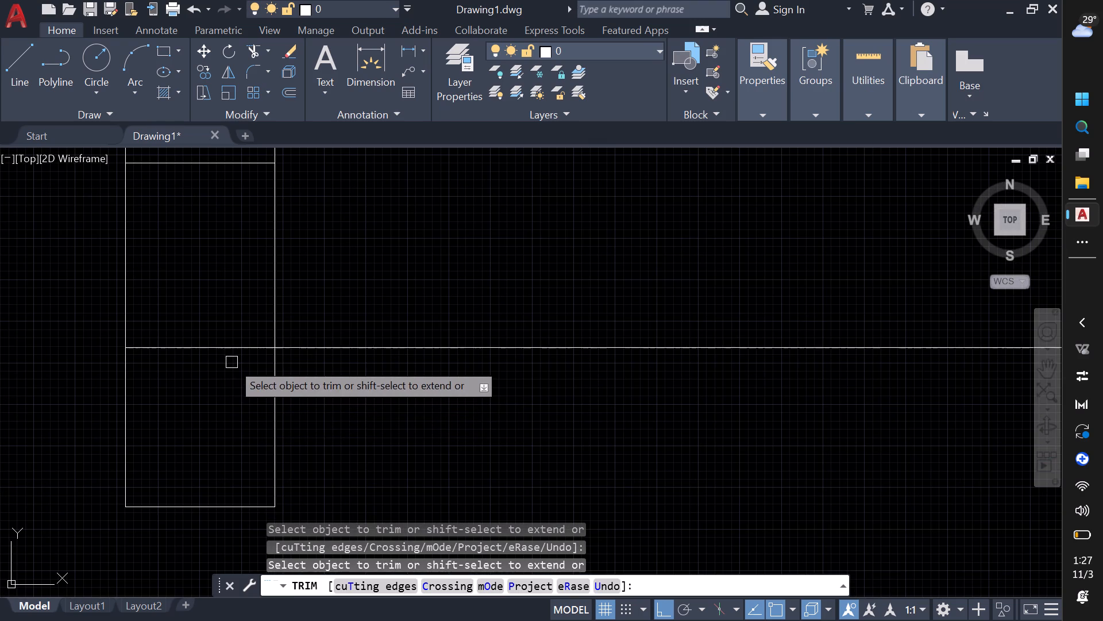
pyautogui.scroll(-5, 234, 362)
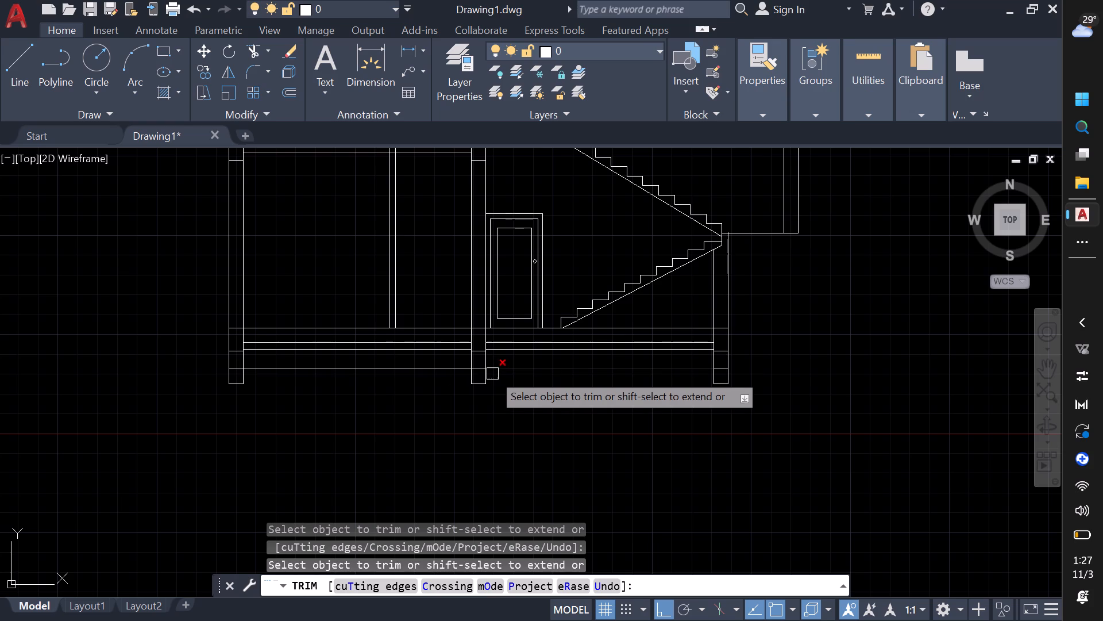
pyautogui.press('Escape')
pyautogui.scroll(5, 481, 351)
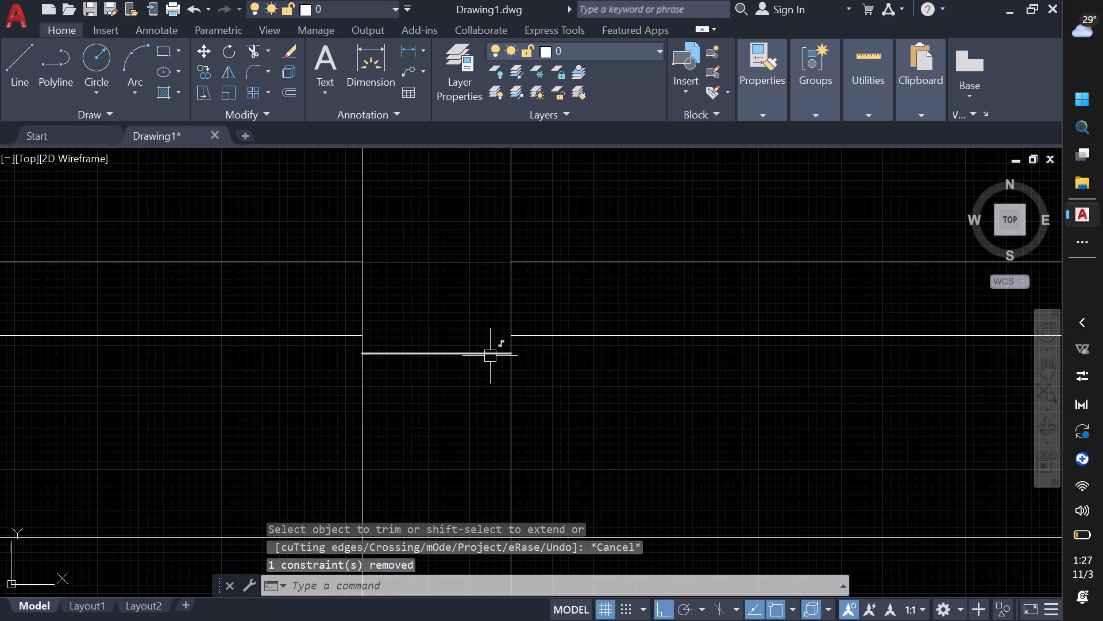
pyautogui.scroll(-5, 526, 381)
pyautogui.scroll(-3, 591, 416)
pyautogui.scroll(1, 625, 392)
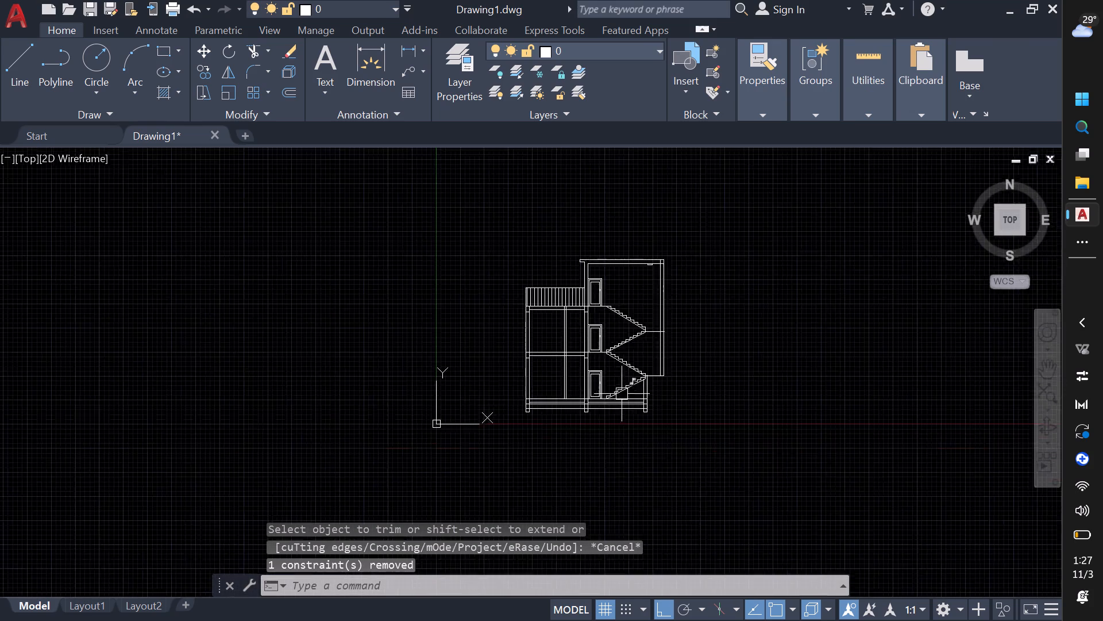